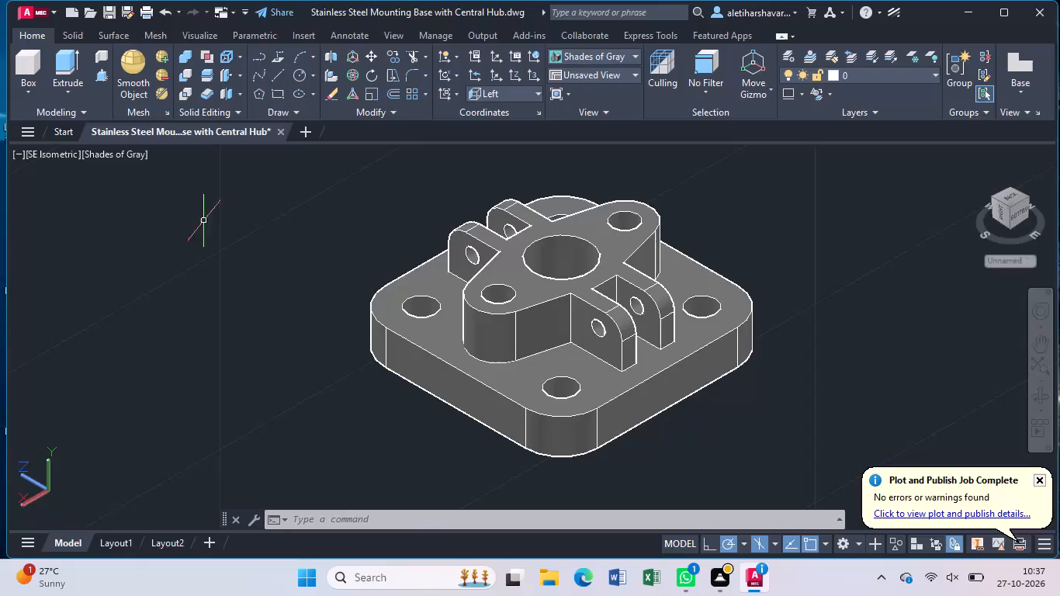
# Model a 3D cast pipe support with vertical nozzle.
# Close the Stainless Steel Mounting Base with Central Hub drawing without saving its changes.
pyautogui.click(279, 130)
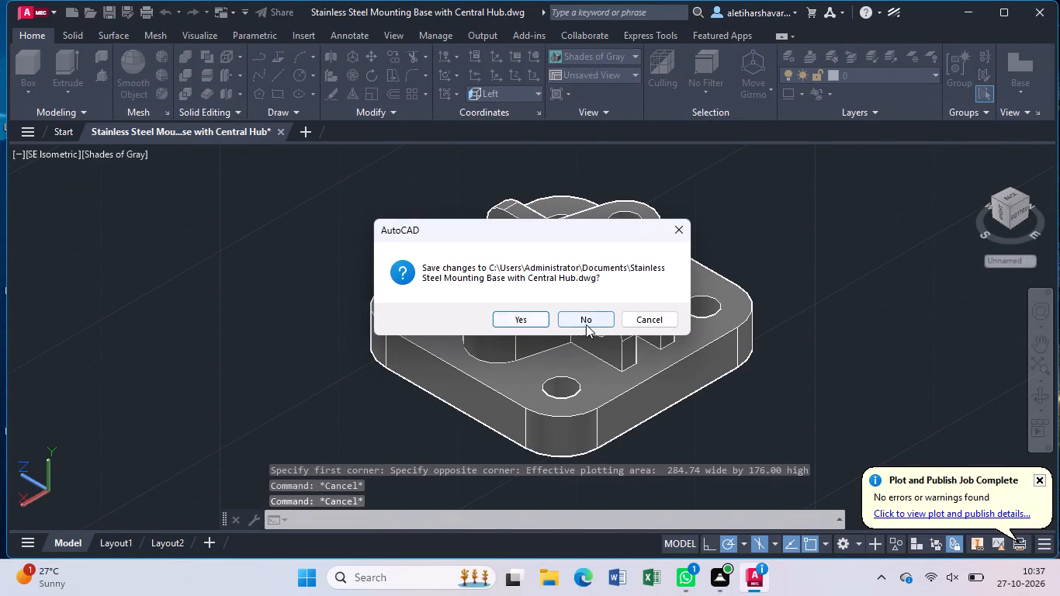
pyautogui.click(595, 326)
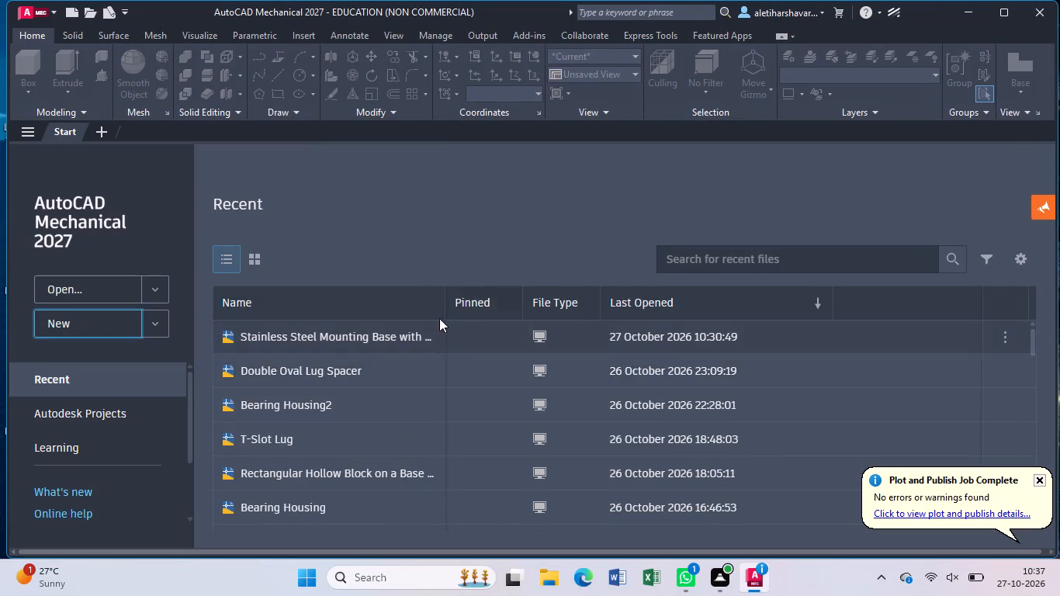
# Create a new blank drawing.
pyautogui.click(132, 320)
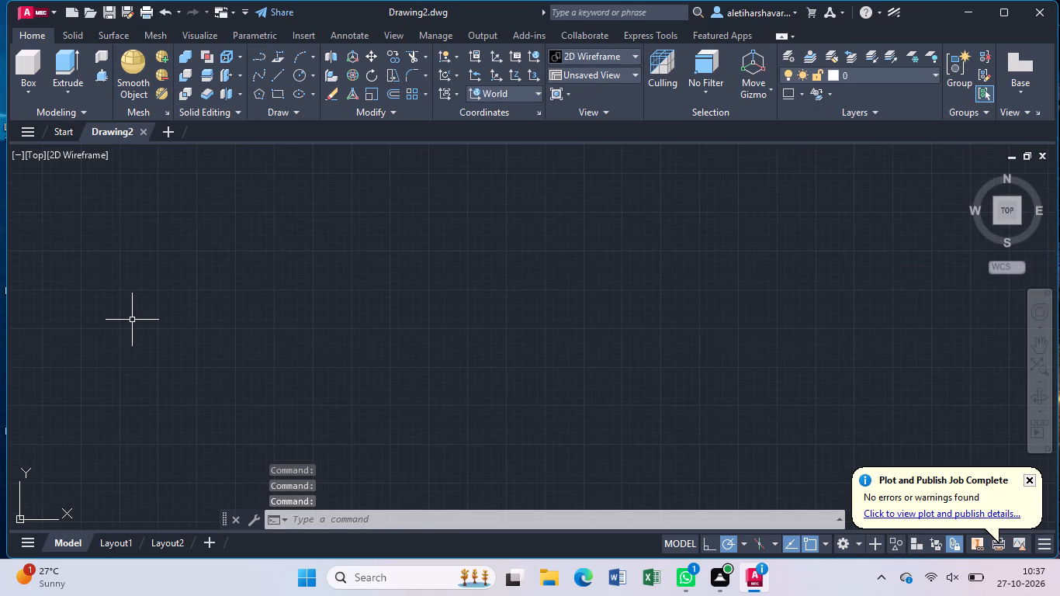
# Turn on command log file recording with LOGFILEON.
pyautogui.write('LO')
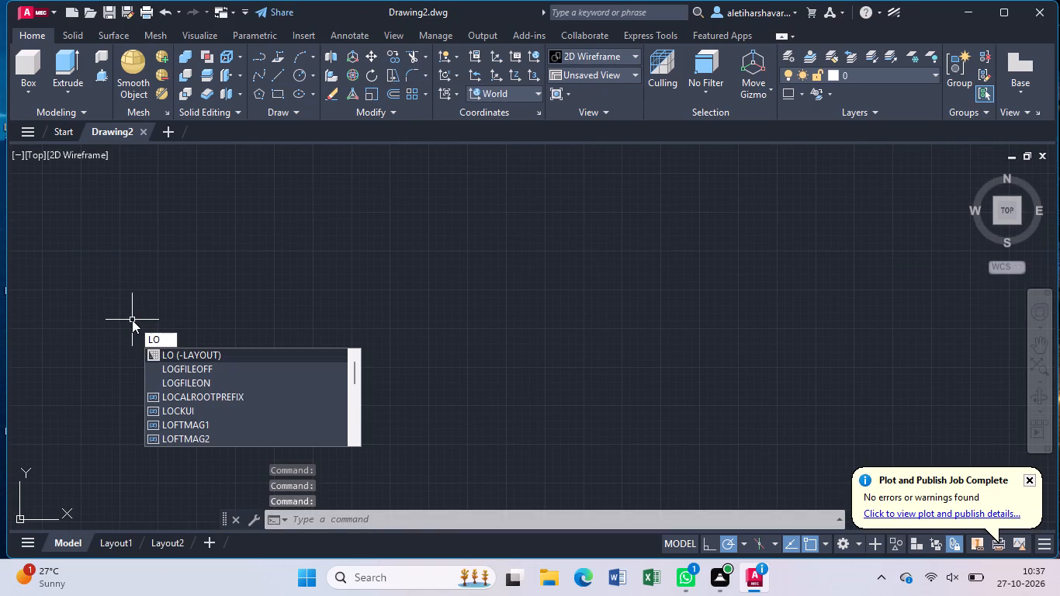
pyautogui.click(178, 379)
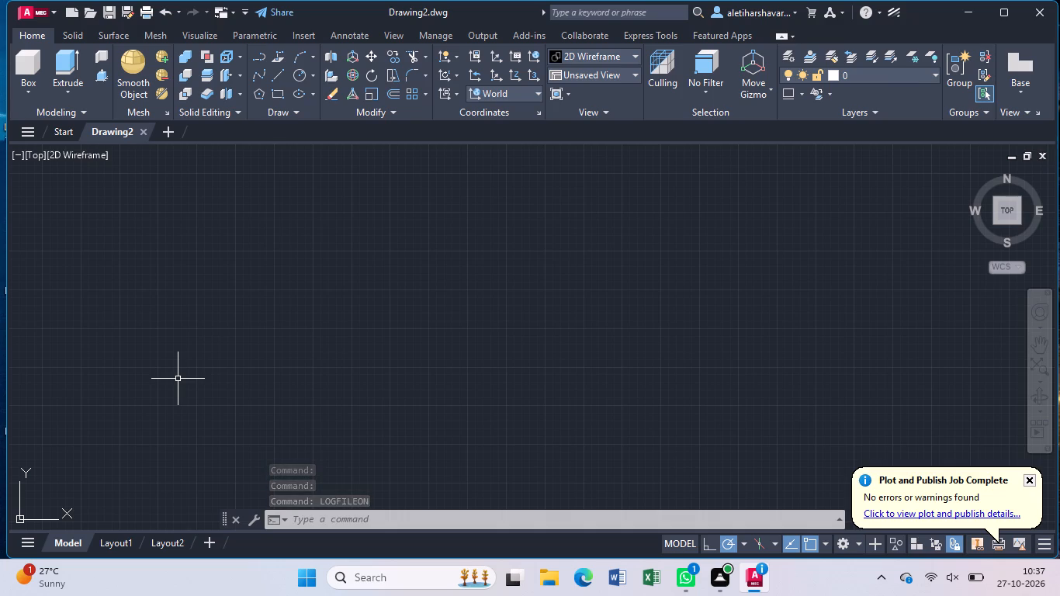
# Set the drawing units' length precision to one decimal place (0.0).
pyautogui.write('UN')
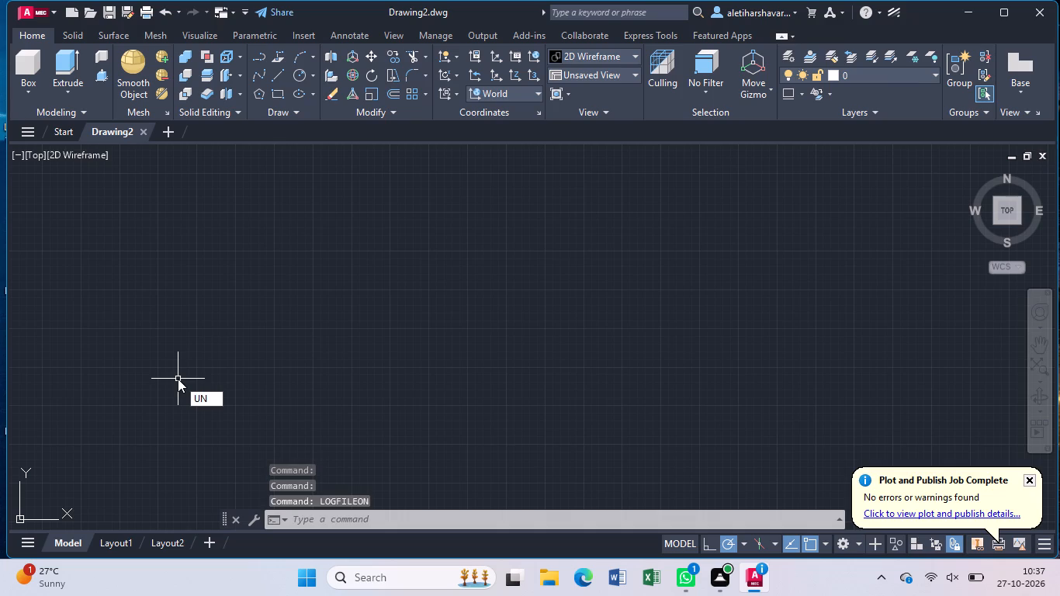
pyautogui.press('Return')
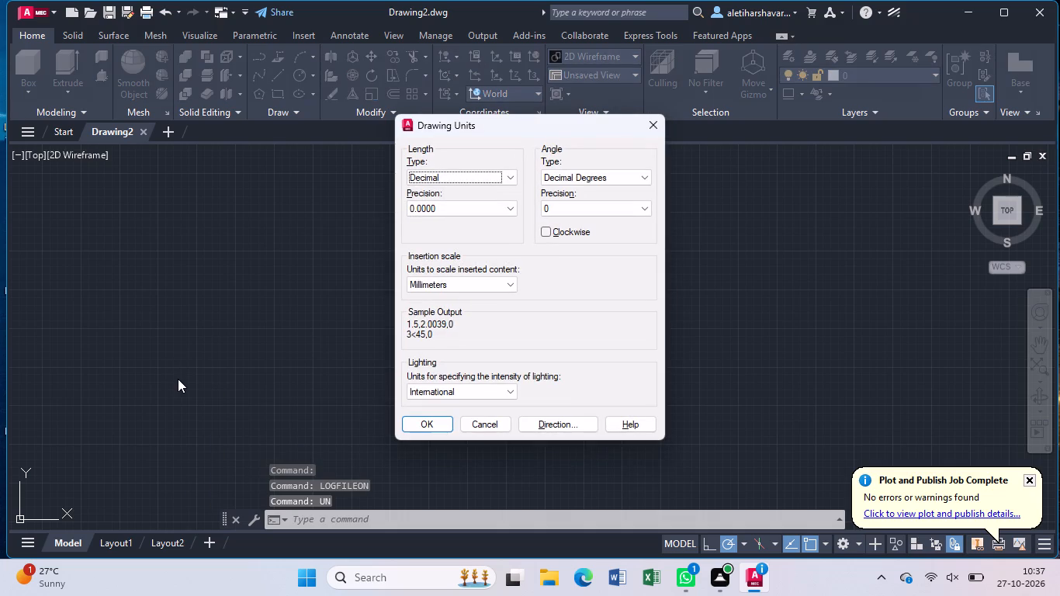
pyautogui.click(512, 206)
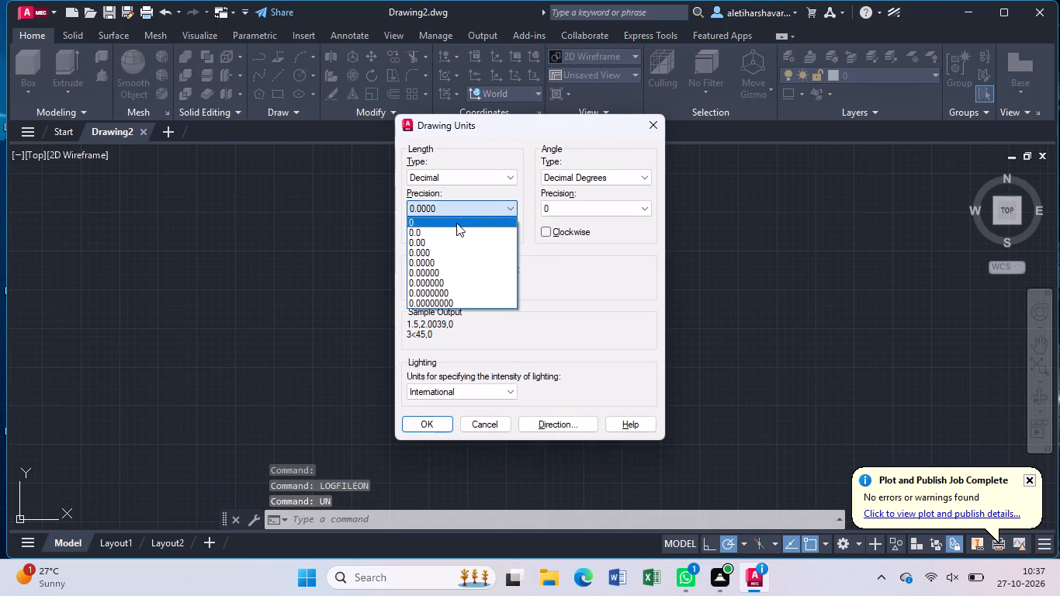
pyautogui.click(438, 232)
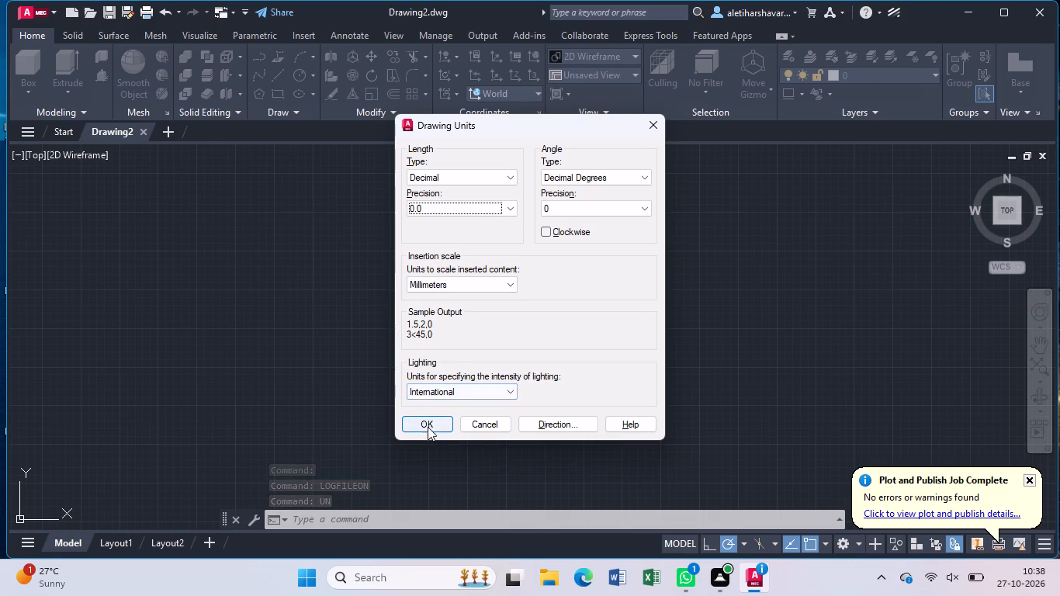
pyautogui.click(428, 421)
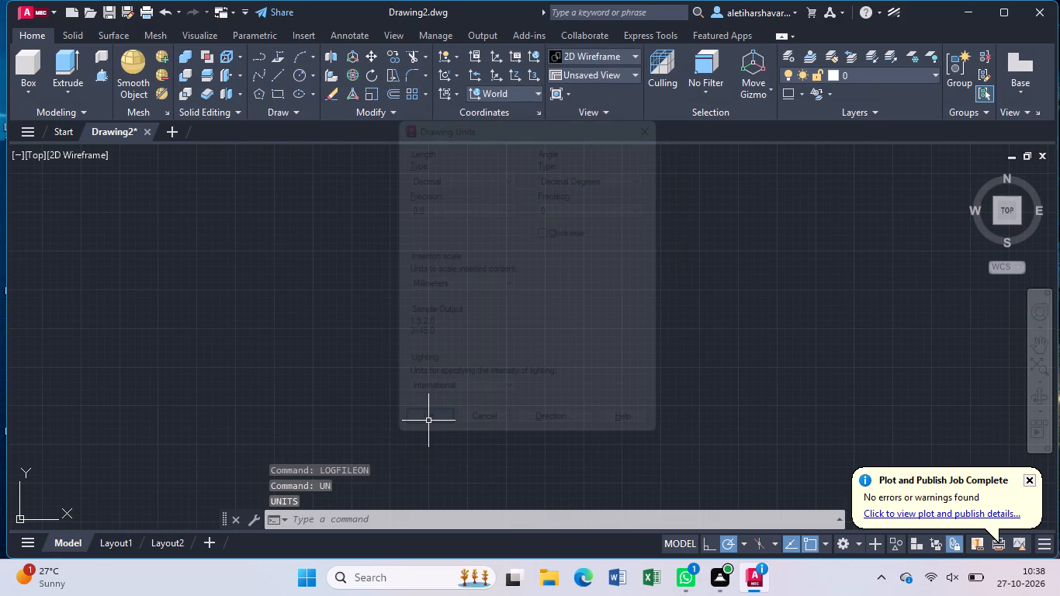
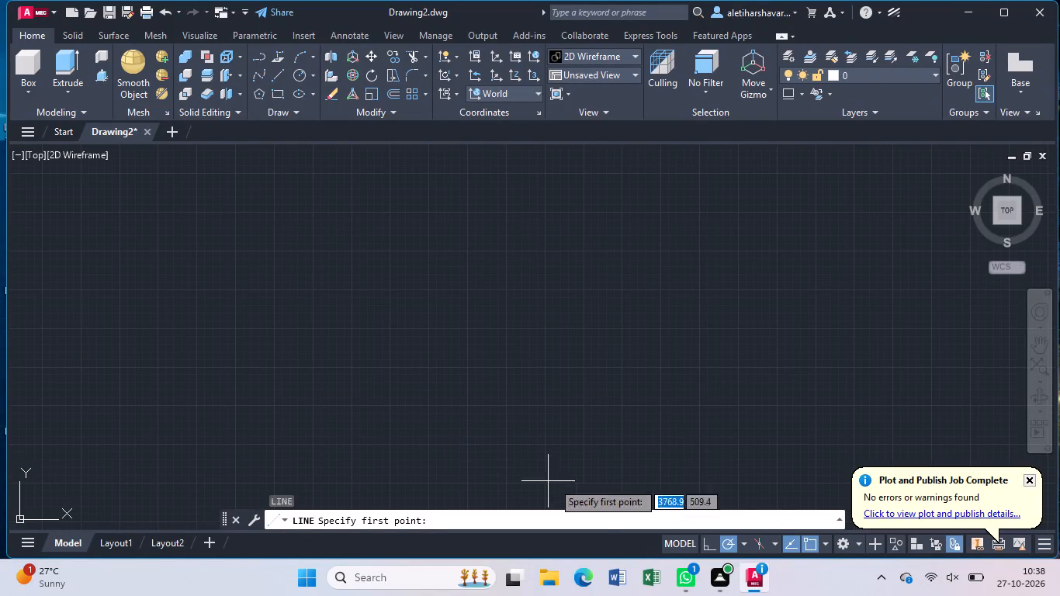
# Turn on isometric drafting with the left isoplane.
pyautogui.click(758, 546)
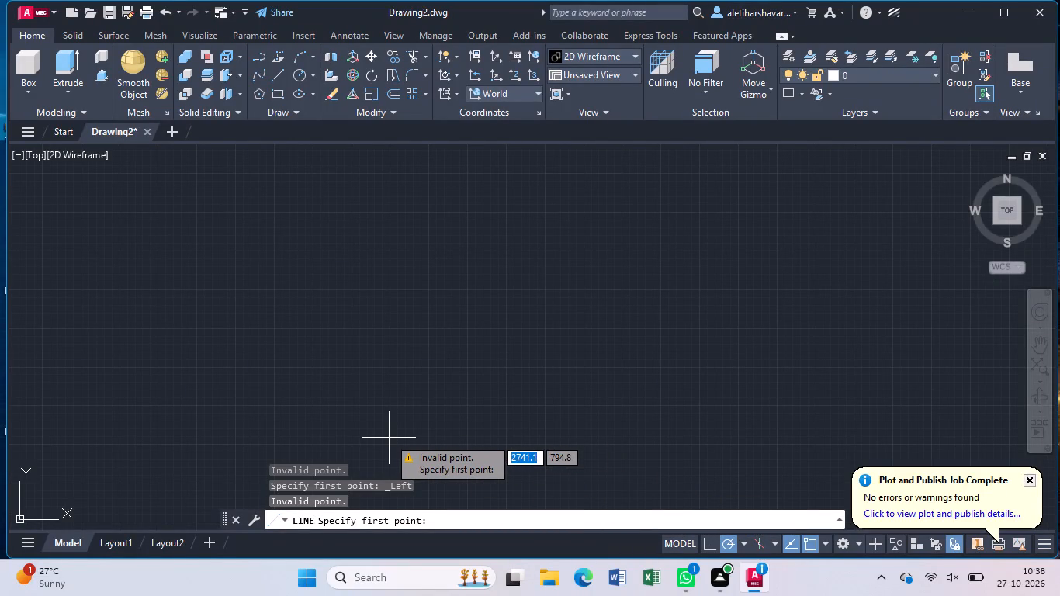
pyautogui.press('Escape')
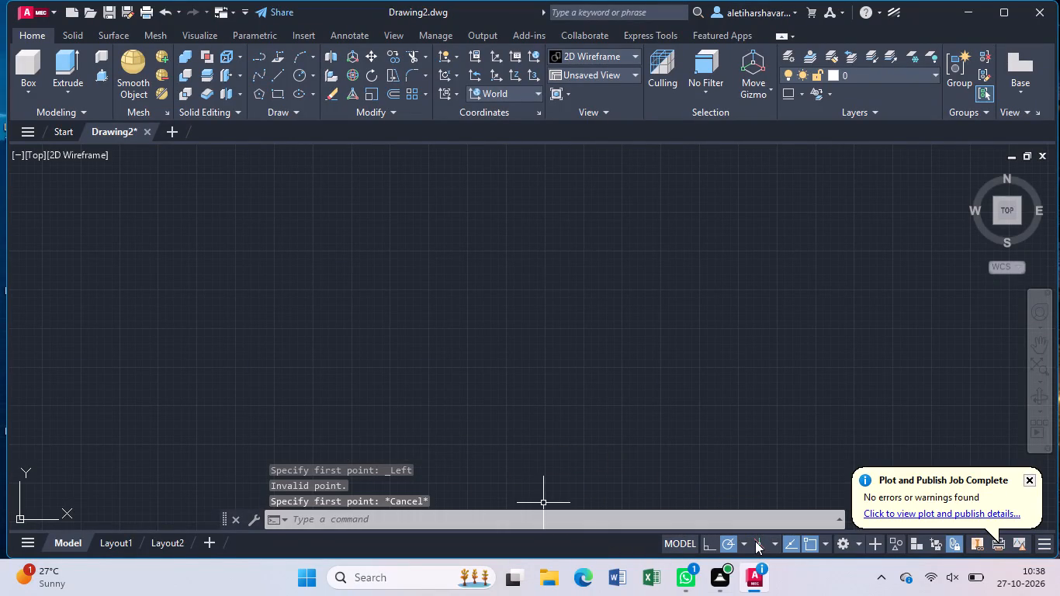
pyautogui.click(755, 541)
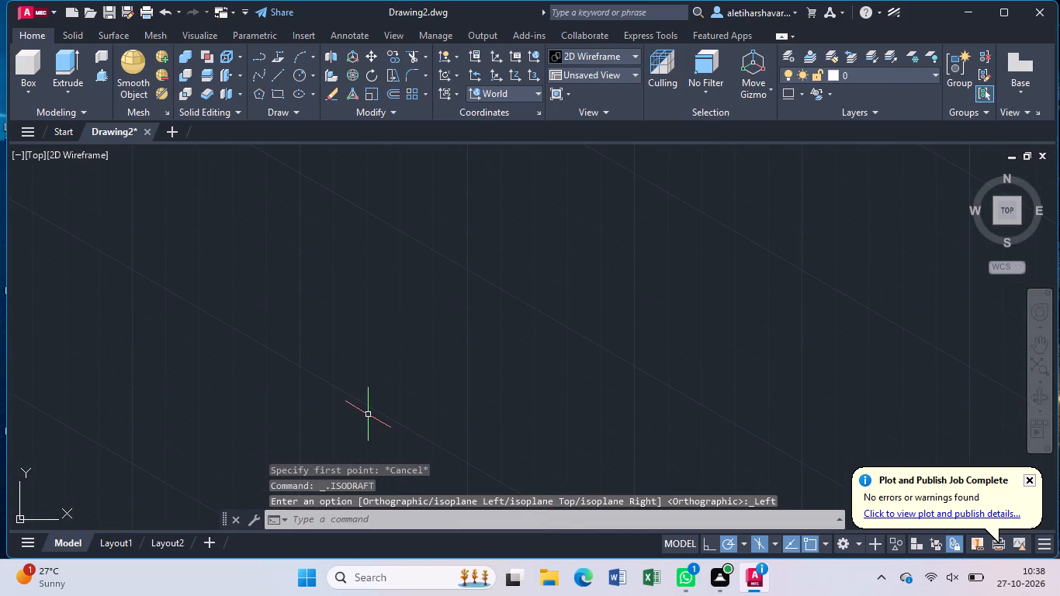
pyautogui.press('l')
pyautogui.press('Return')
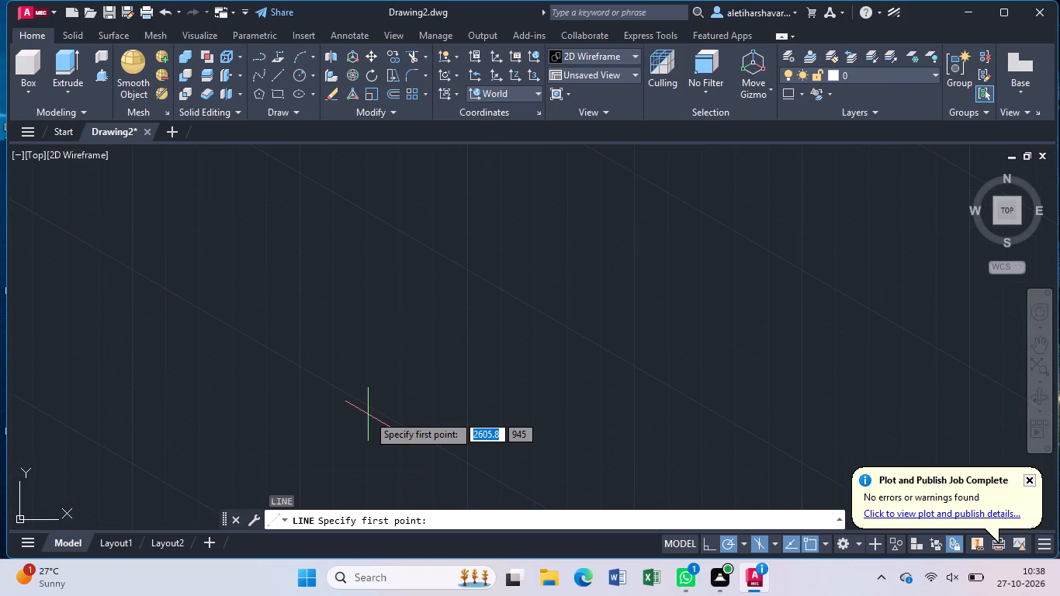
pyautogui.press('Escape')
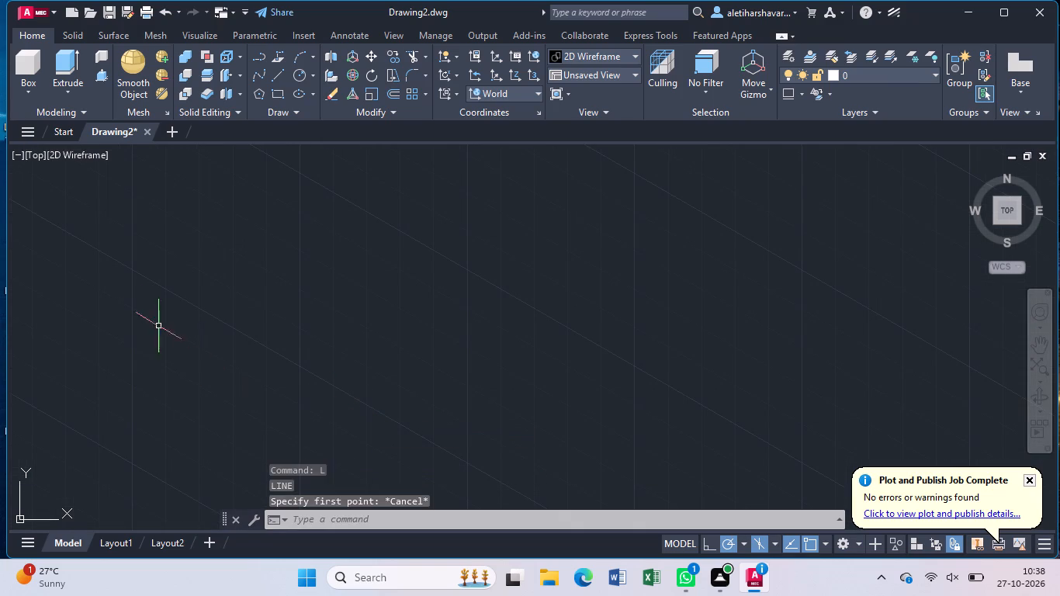
# Switch the viewport to the Front view.
pyautogui.click(40, 159)
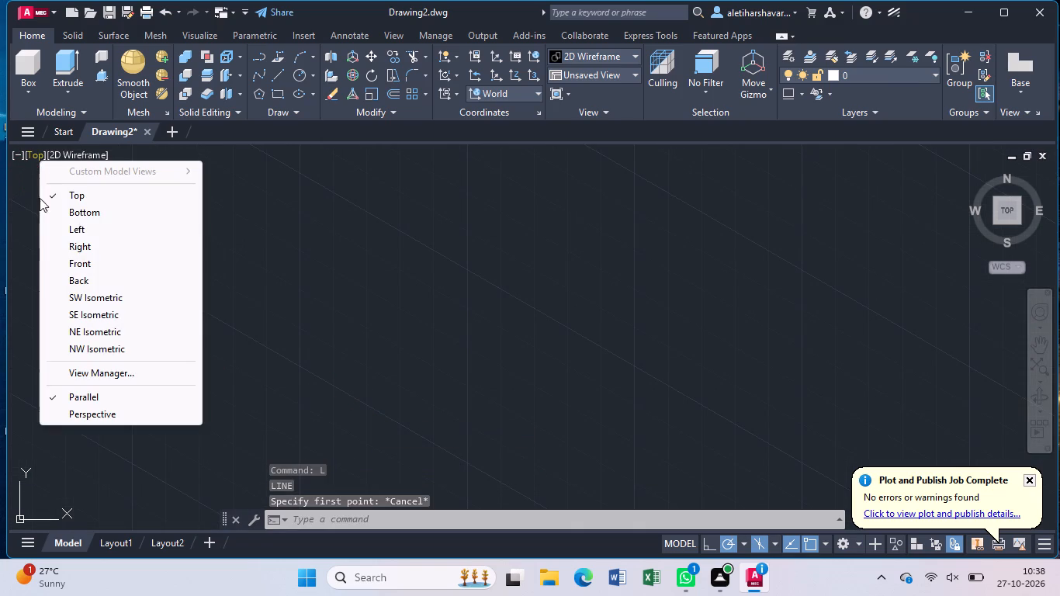
pyautogui.click(88, 265)
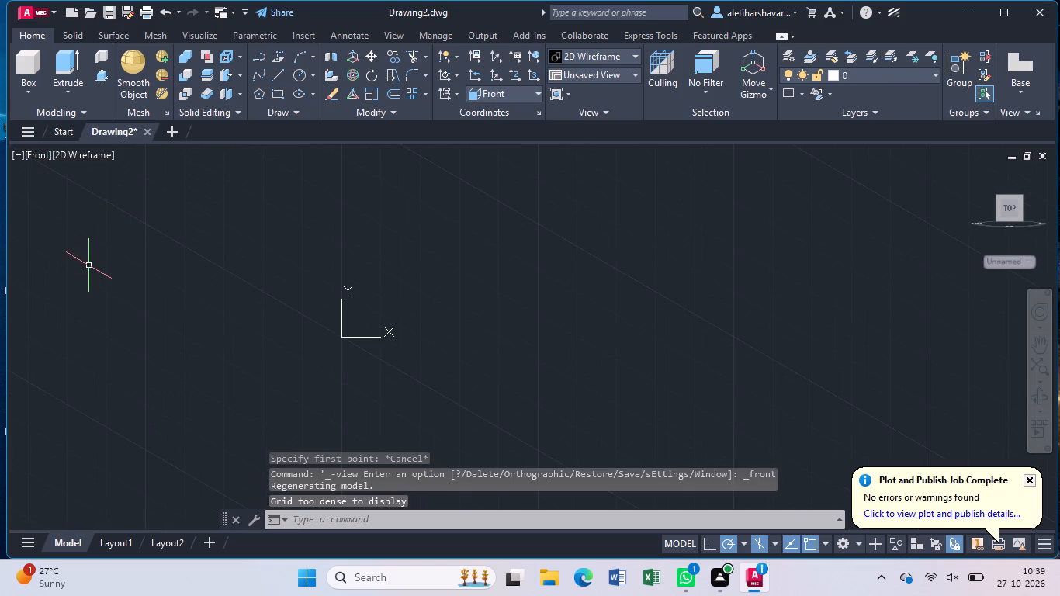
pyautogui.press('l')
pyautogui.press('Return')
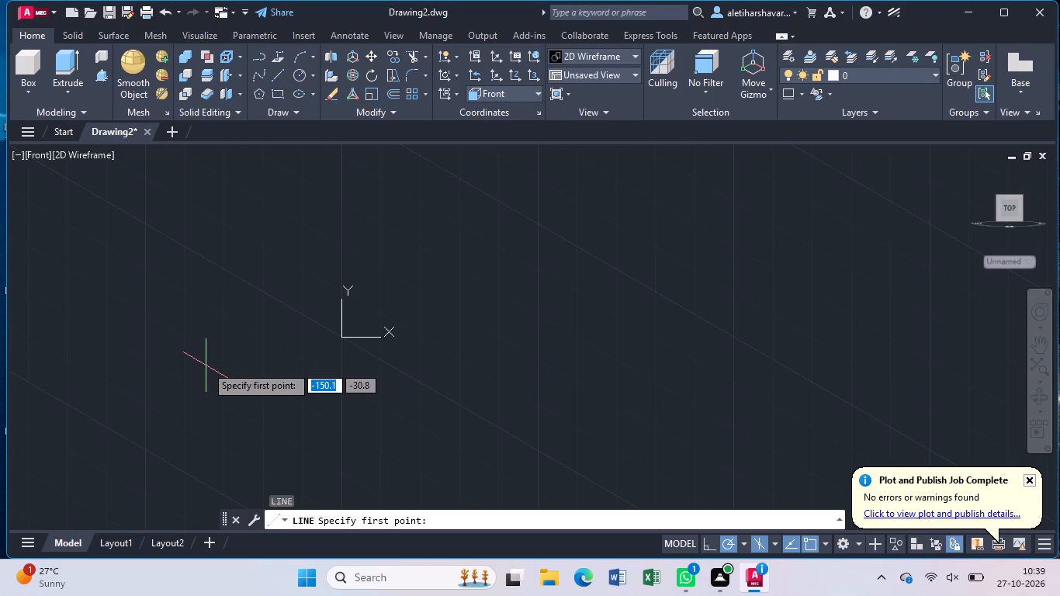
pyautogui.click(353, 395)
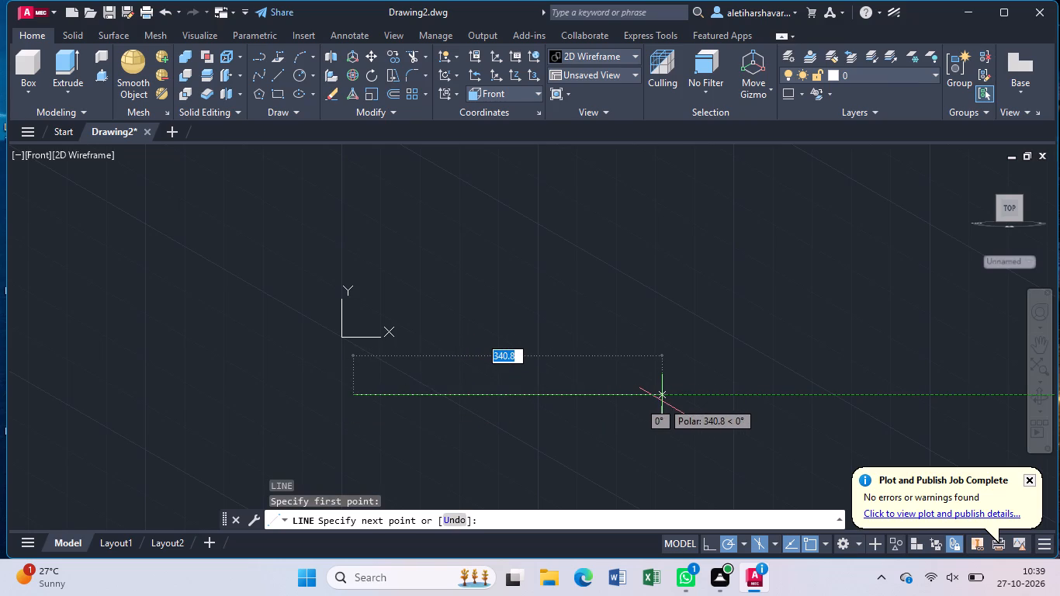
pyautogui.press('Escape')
# Draw a horizontal line 80 units long in the empty Front view.
pyautogui.scroll(3, 571, 326)
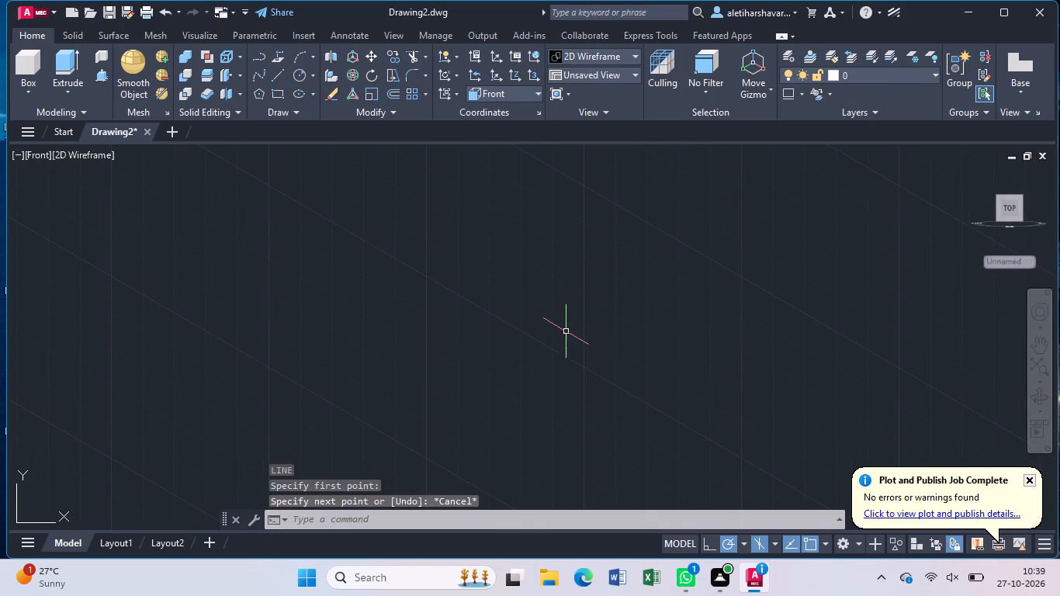
pyautogui.press('l')
pyautogui.press('Return')
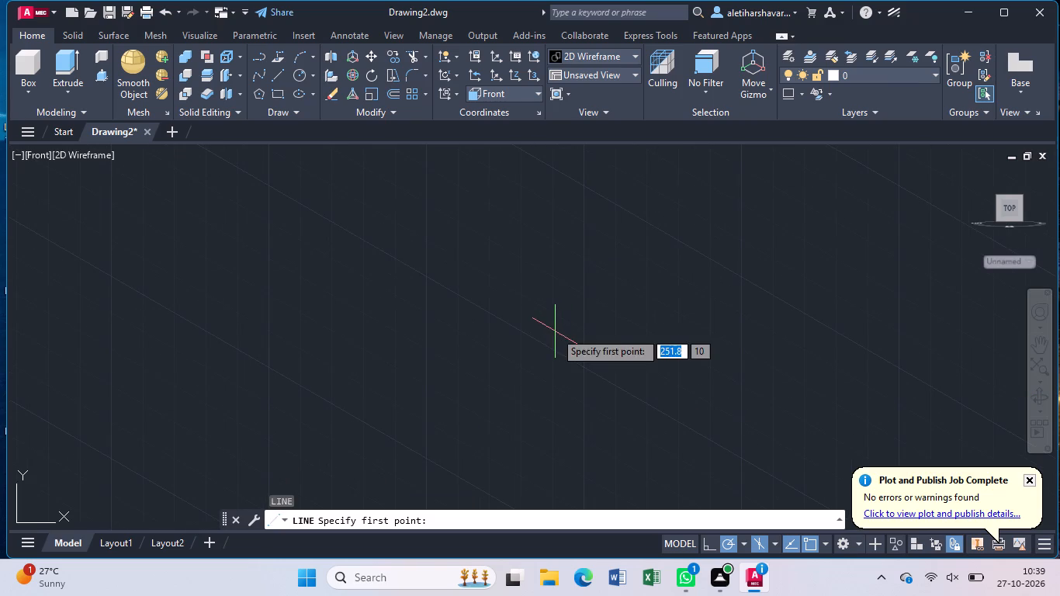
pyautogui.click(322, 397)
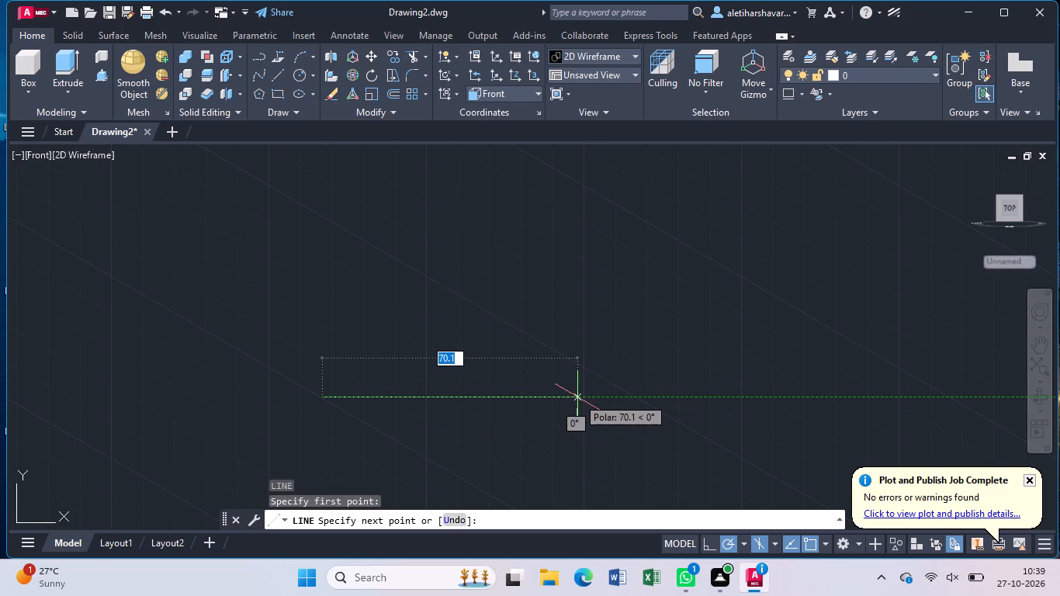
pyautogui.write('80')
pyautogui.press('Return')
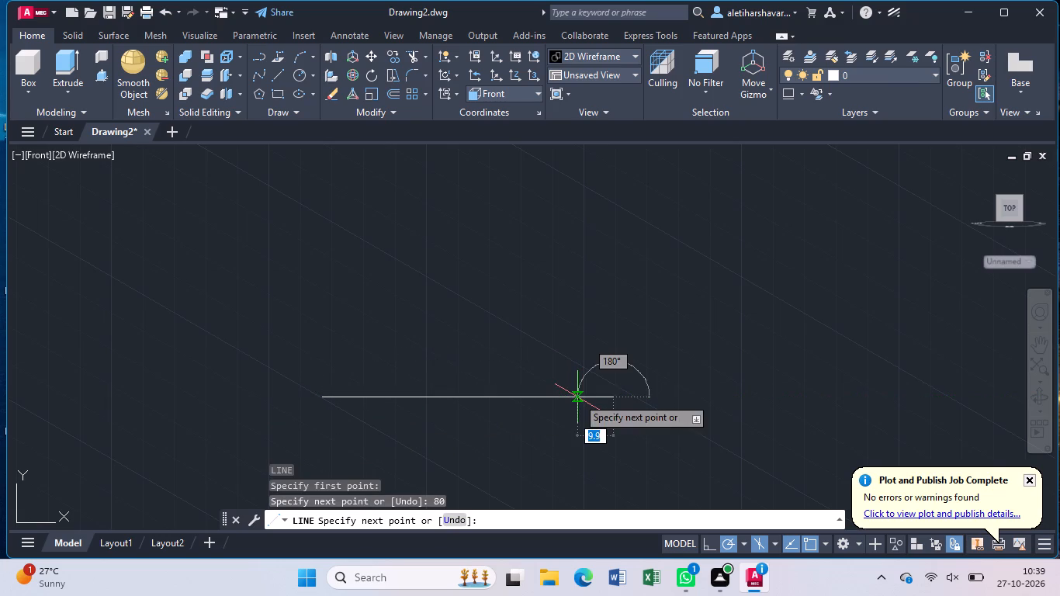
pyautogui.press('Escape')
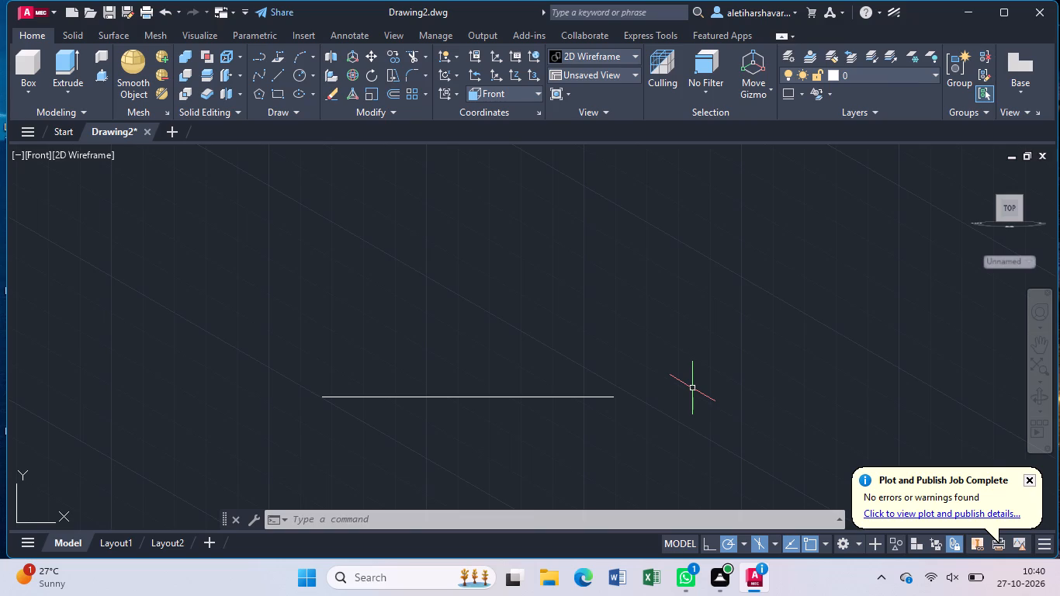
# Draw a 45-unit line from the midpoint of the 80-unit line, running along it at 180° past its left end.
pyautogui.press('l')
pyautogui.press('Return')
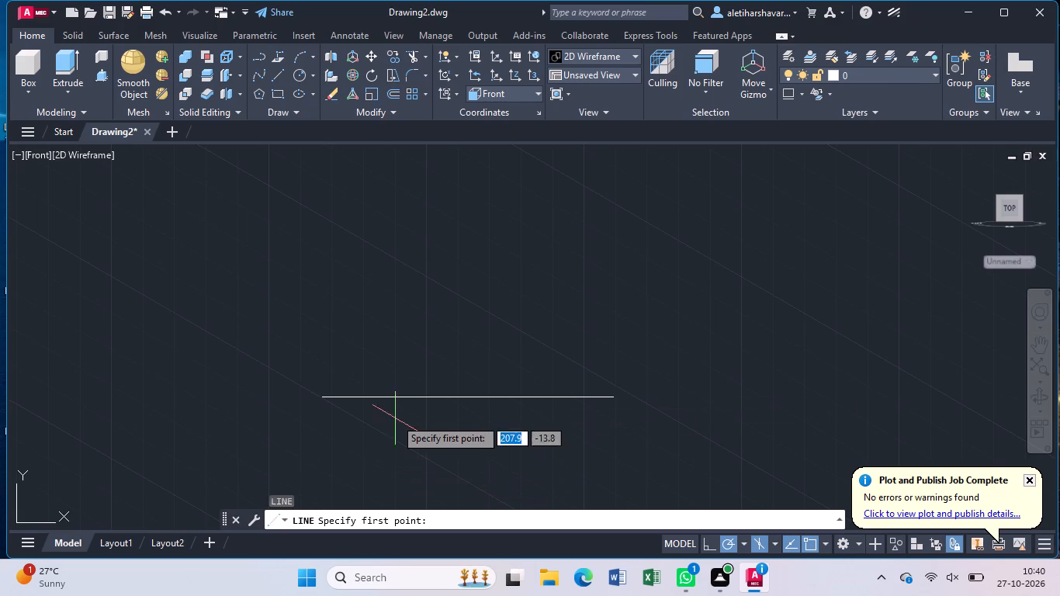
pyautogui.click(469, 400)
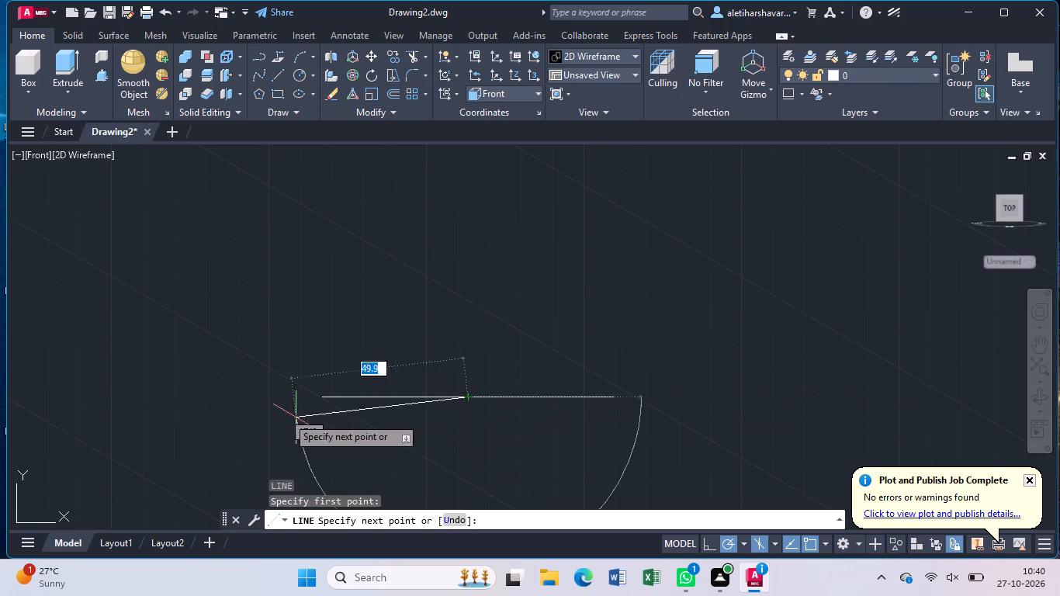
pyautogui.write('45')
pyautogui.press('Return')
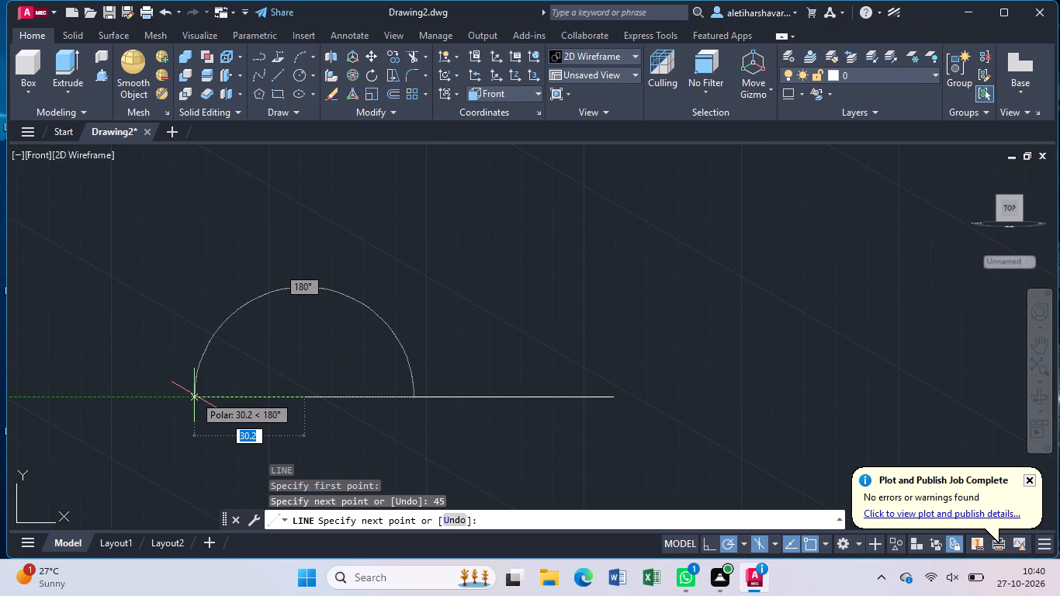
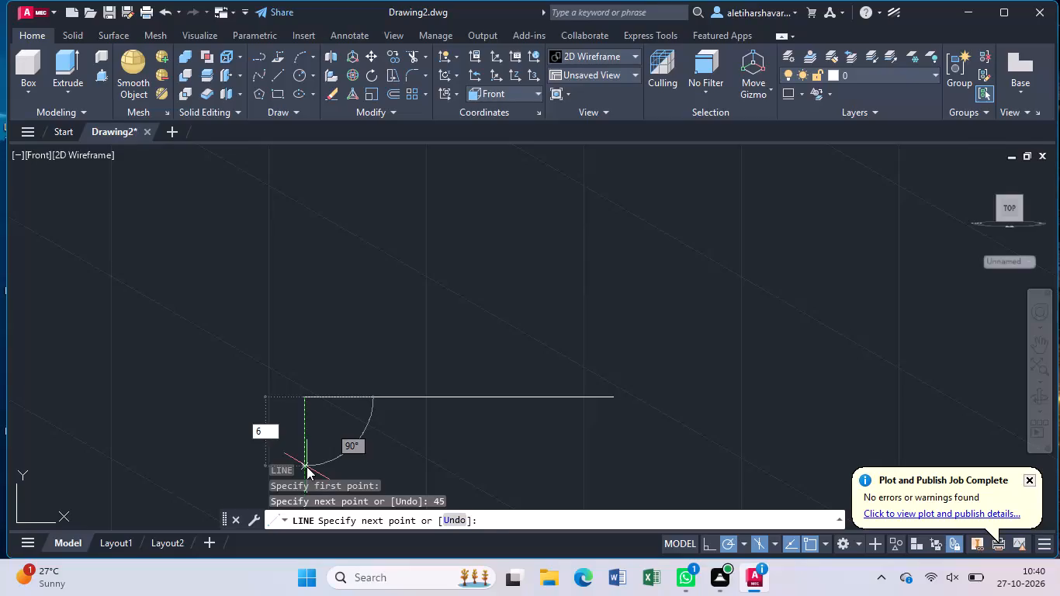
# Draw a 6-unit vertical segment downward from the left end of the 45-unit line.
pyautogui.press('Return')
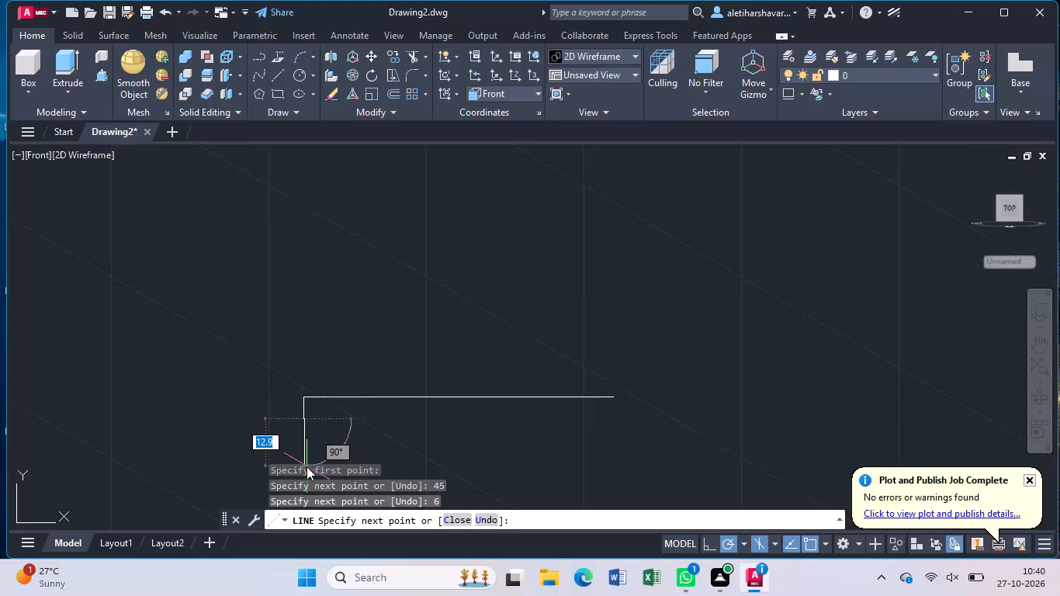
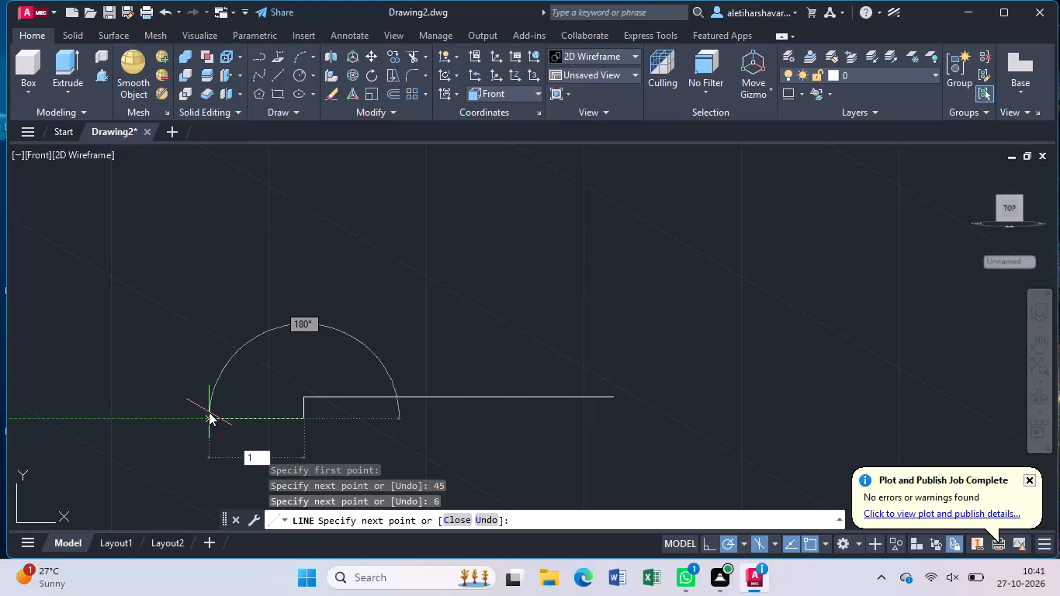
# Draw a 10-unit horizontal segment leftward from the lower end of the 6-unit vertical line.
pyautogui.press('0')
pyautogui.press('Return')
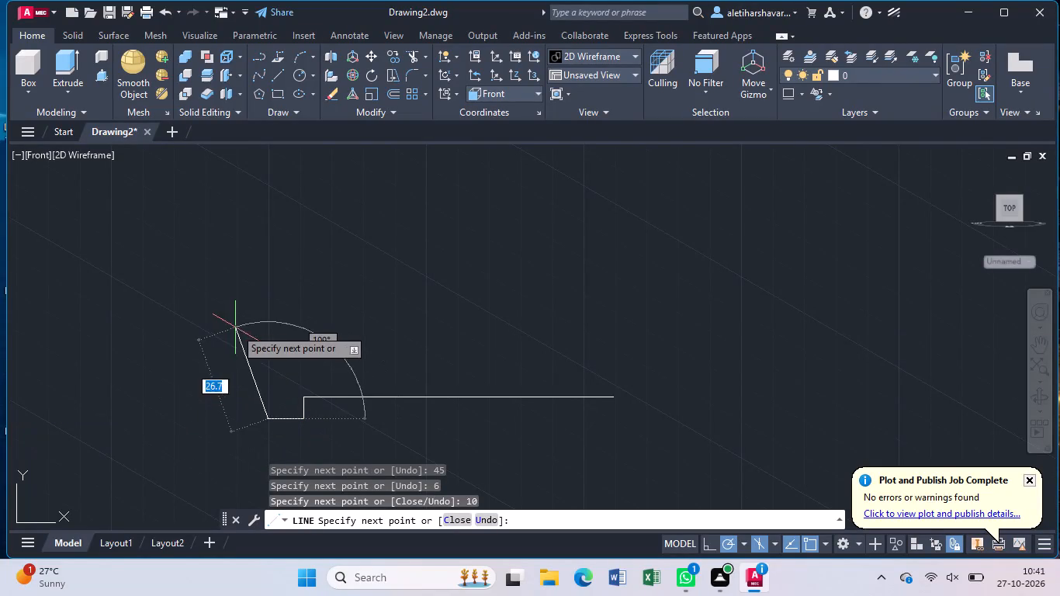
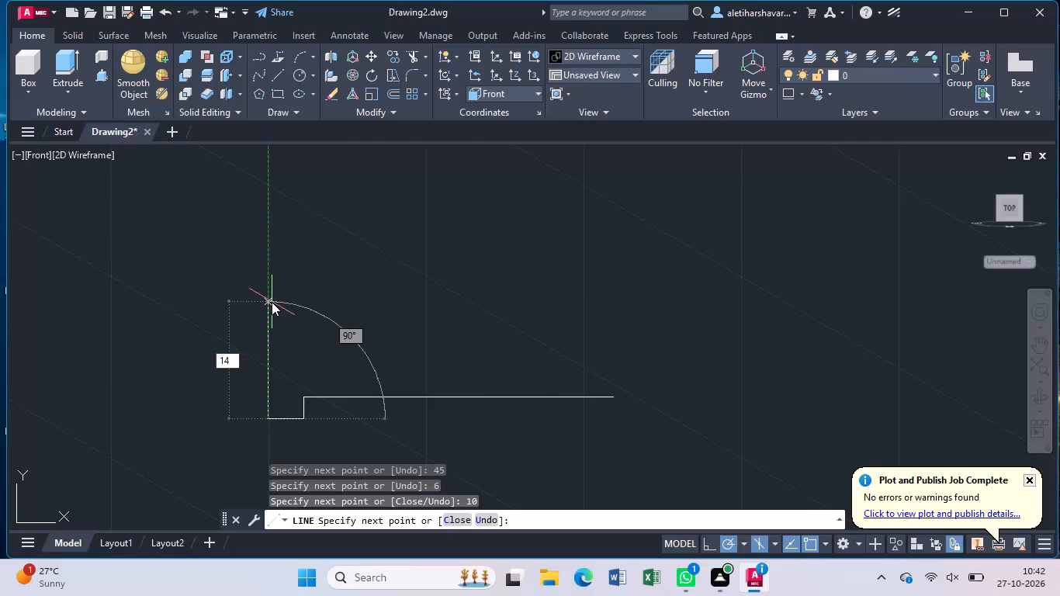
# Draw a 14-unit line upward from the left foot's outer corner, then a horizontal top edge rightward past the profile's right end.
pyautogui.press('Return')
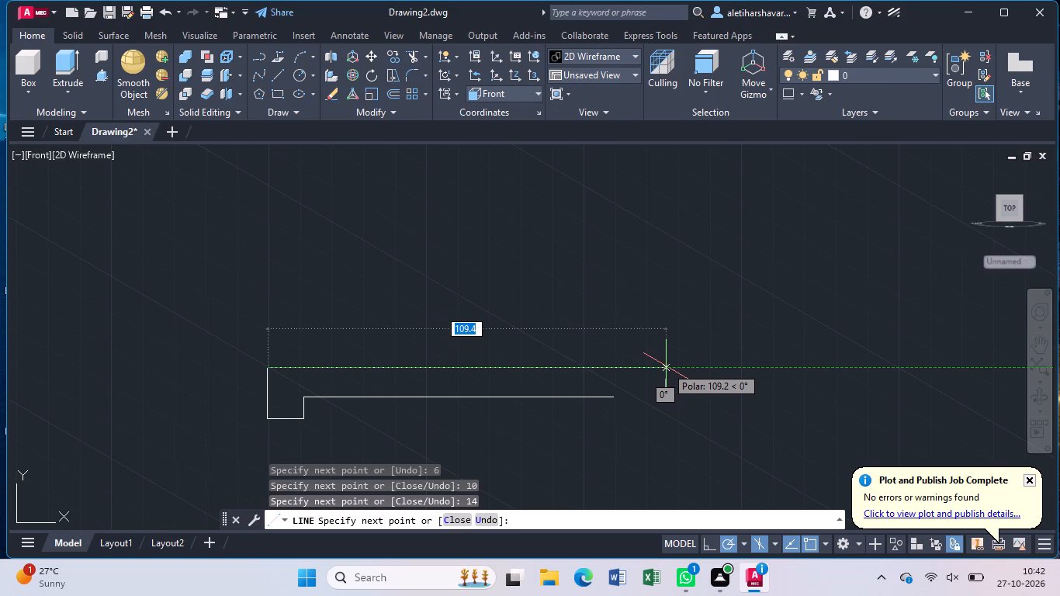
pyautogui.moveTo(765, 374); pyautogui.dragTo(775, 381)
pyautogui.press('Escape')
# Draw the right foot from the inner horizontal line's free end: 6 units down, 10 units right and 14 units up to the top edge.
pyautogui.press('l')
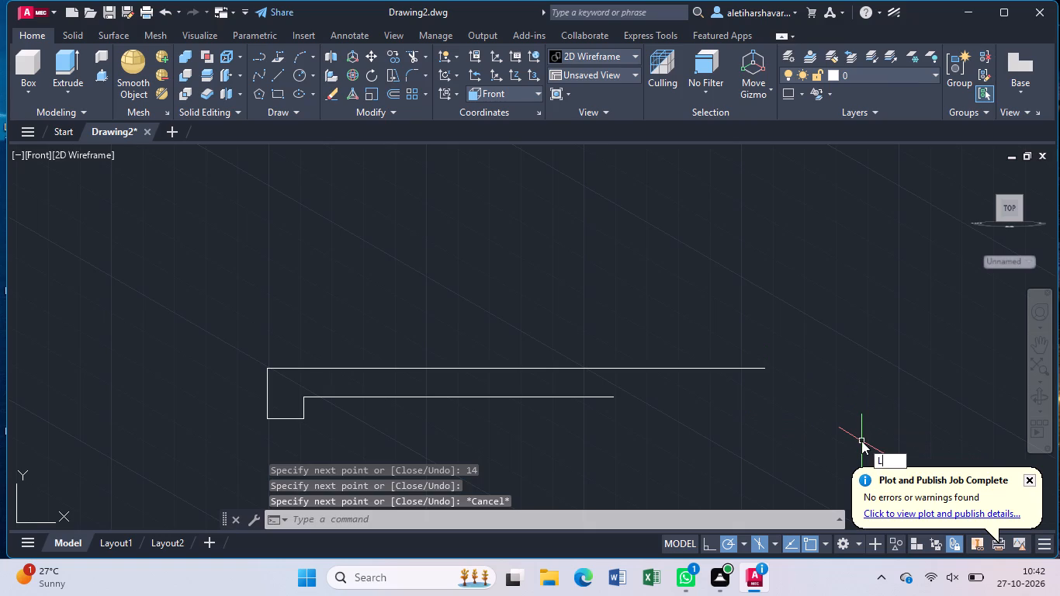
pyautogui.press('Return')
pyautogui.click(616, 397)
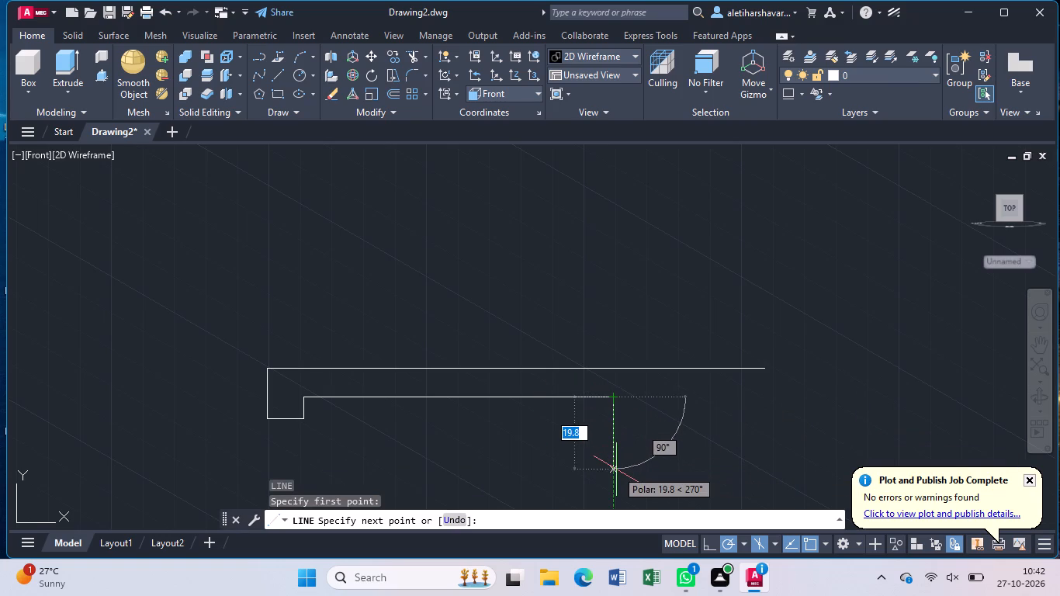
pyautogui.press('6')
pyautogui.press('Return')
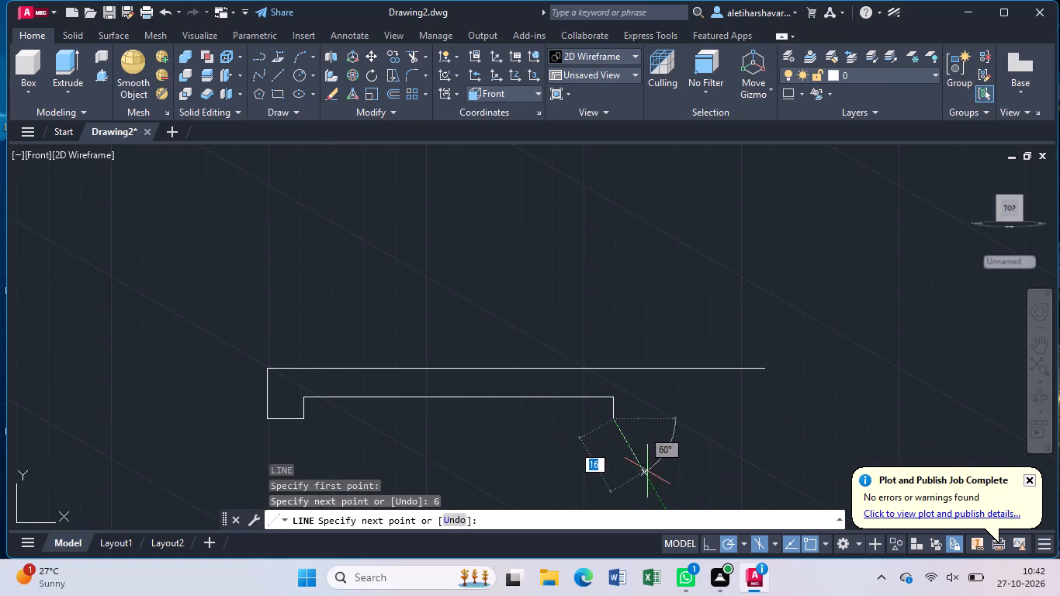
pyautogui.write('10')
pyautogui.press('Return')
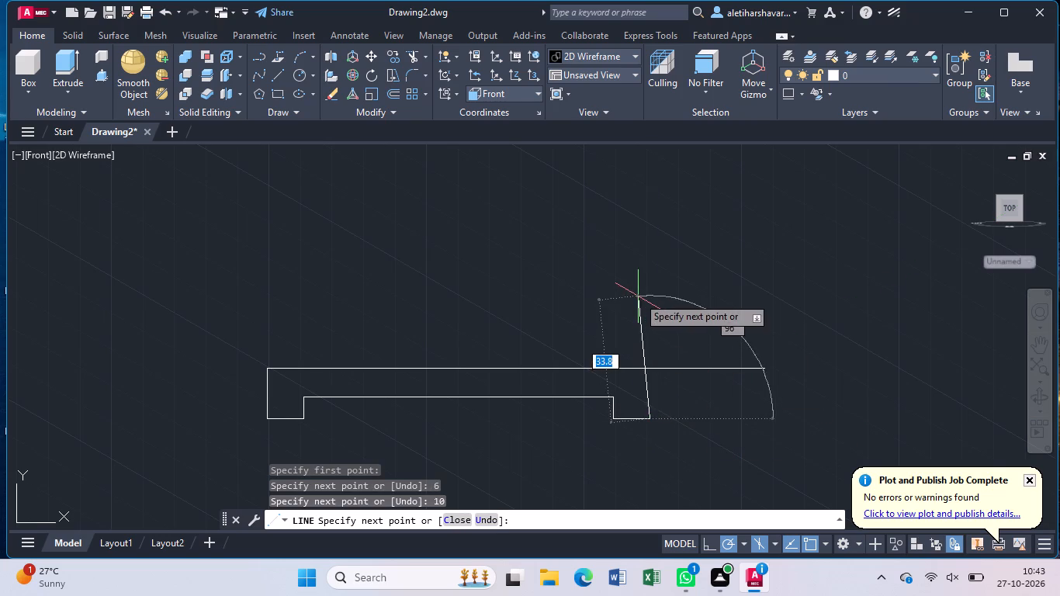
pyautogui.press('1')
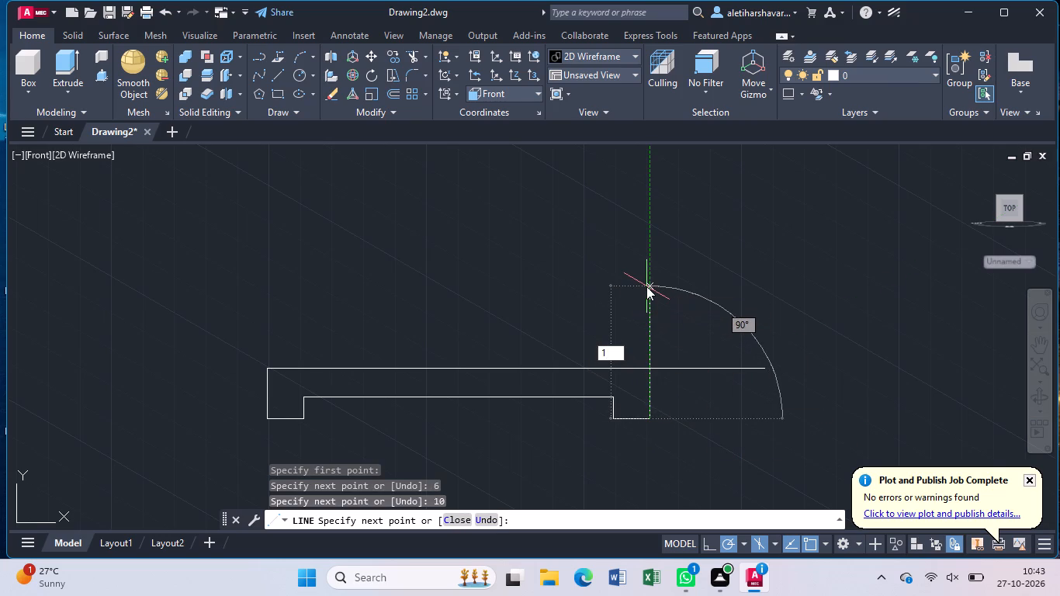
pyautogui.press('4')
pyautogui.press('Return')
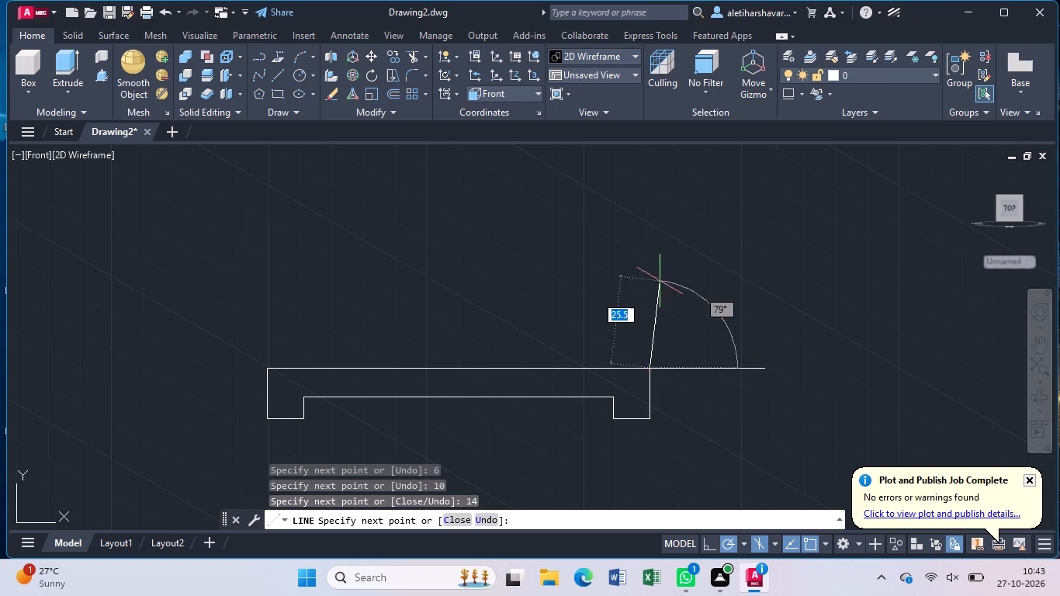
pyautogui.press('Escape')
# Trim the part of the top edge that extends beyond the right foot's outer vertical line.
pyautogui.write('TR')
pyautogui.press('Return')
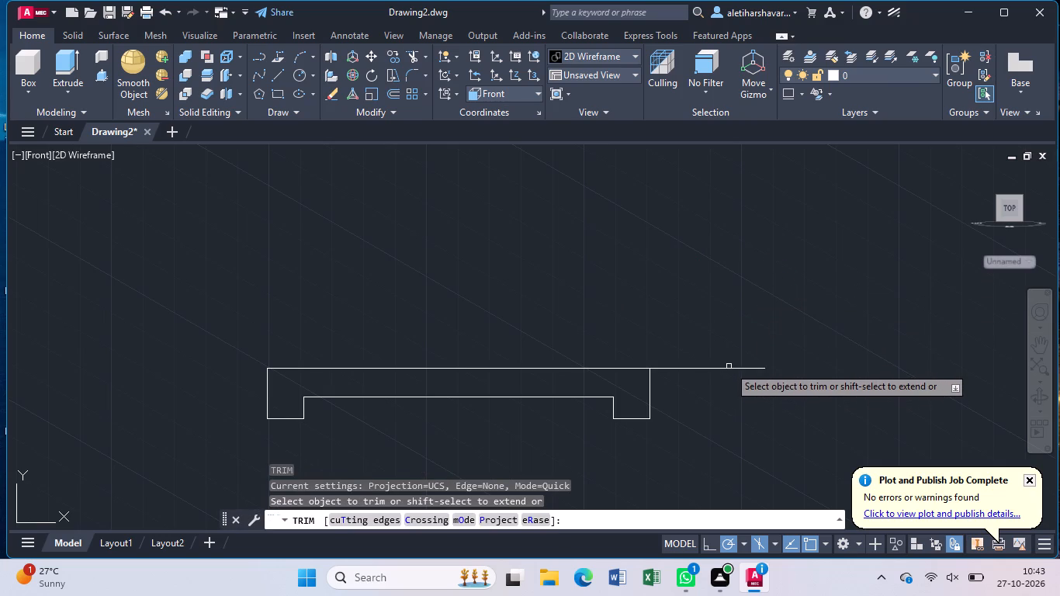
pyautogui.click(730, 369)
pyautogui.press('Escape')
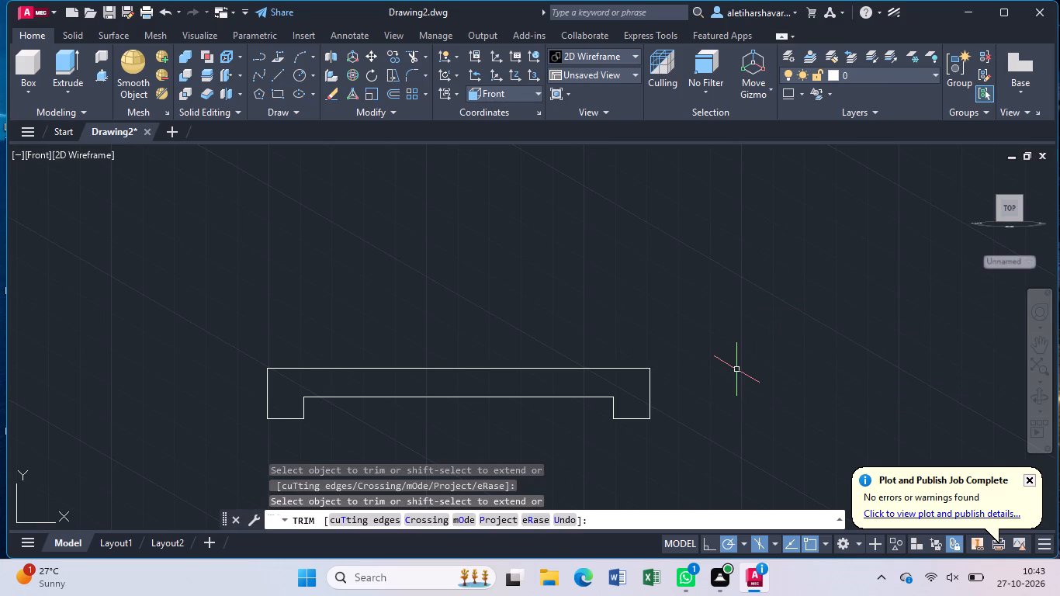
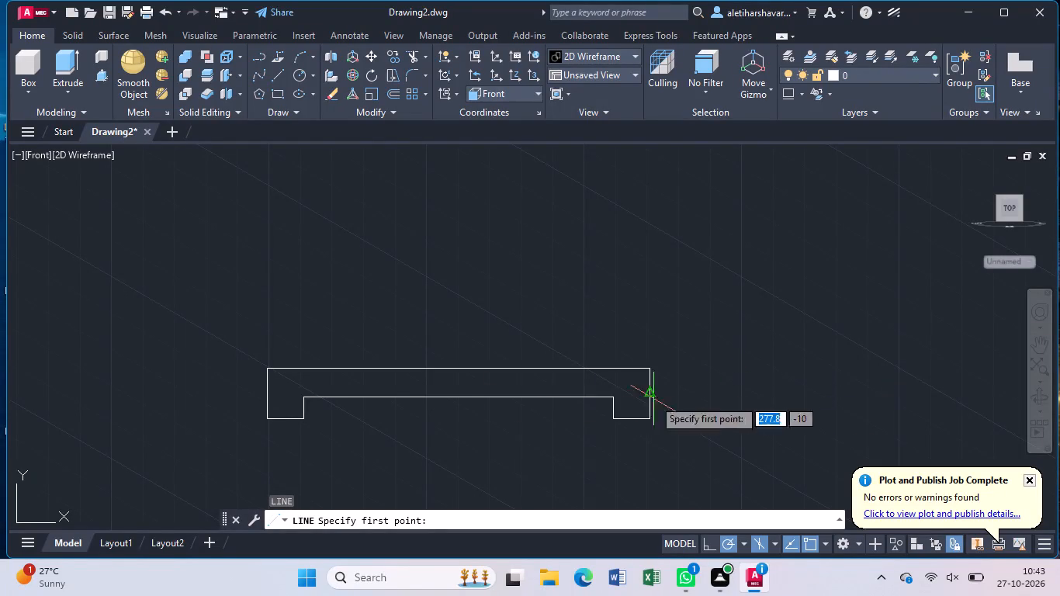
# Draw a 27-unit vertical line upward from near the middle of the base profile's inner horizontal line.
pyautogui.click(465, 401)
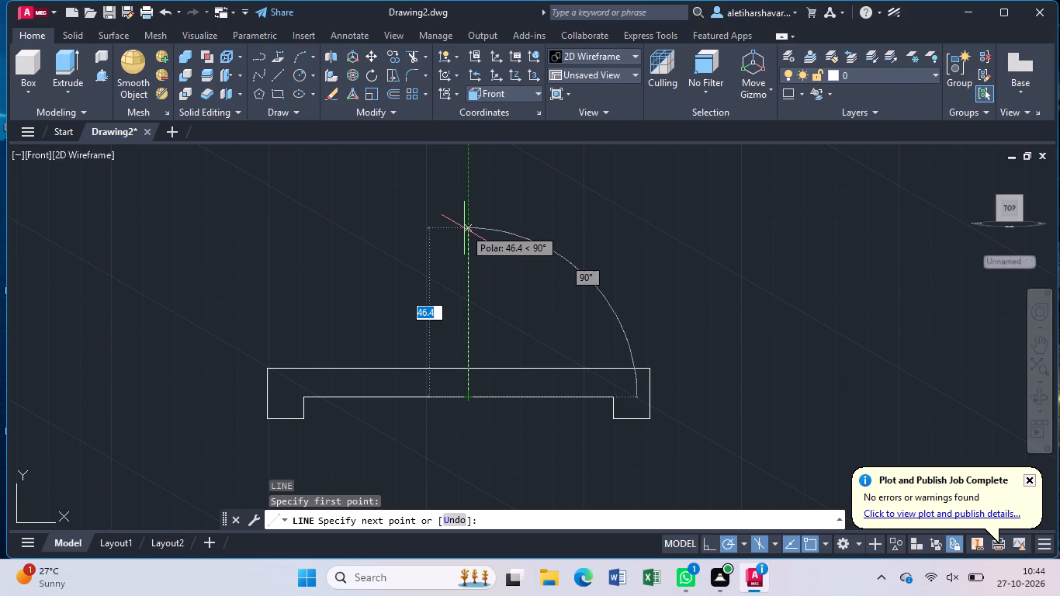
pyautogui.press('2')
pyautogui.press('7')
pyautogui.press('Return')
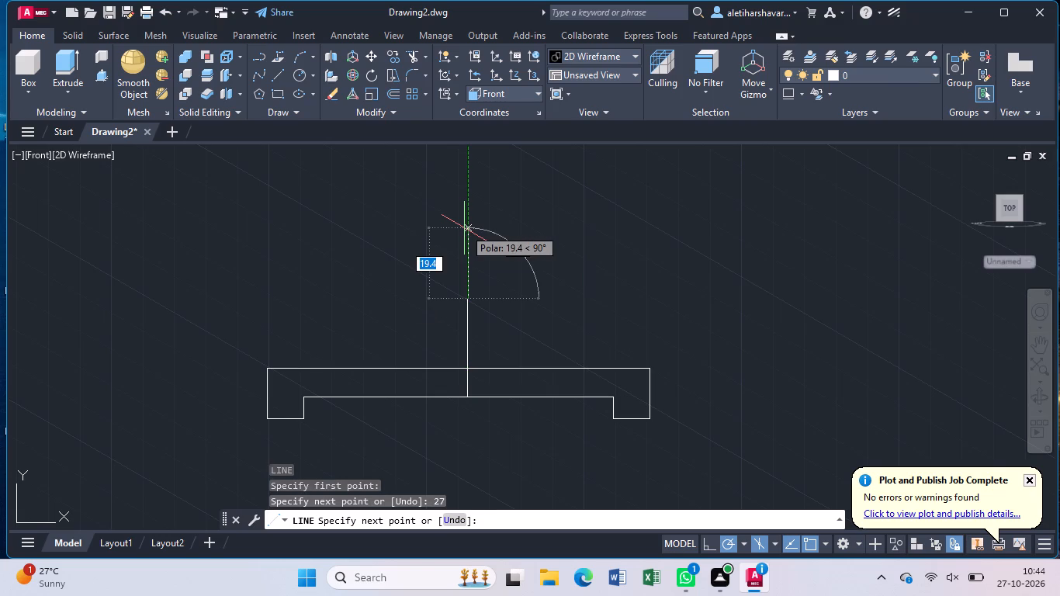
pyautogui.press('Escape')
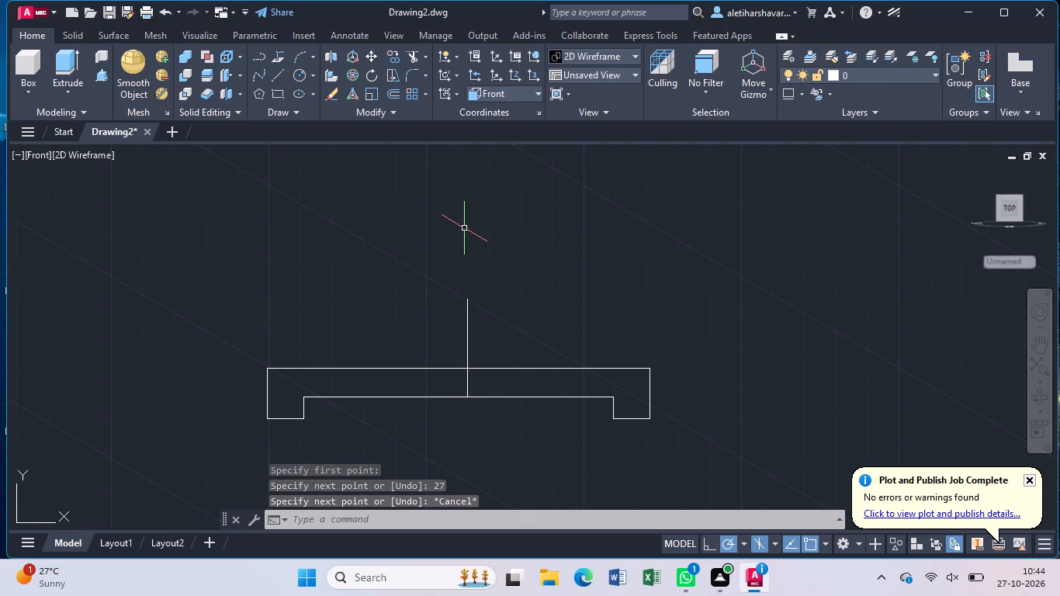
# Start a new line from the top end of the 27-unit vertical line.
pyautogui.press('l')
pyautogui.press('Return')
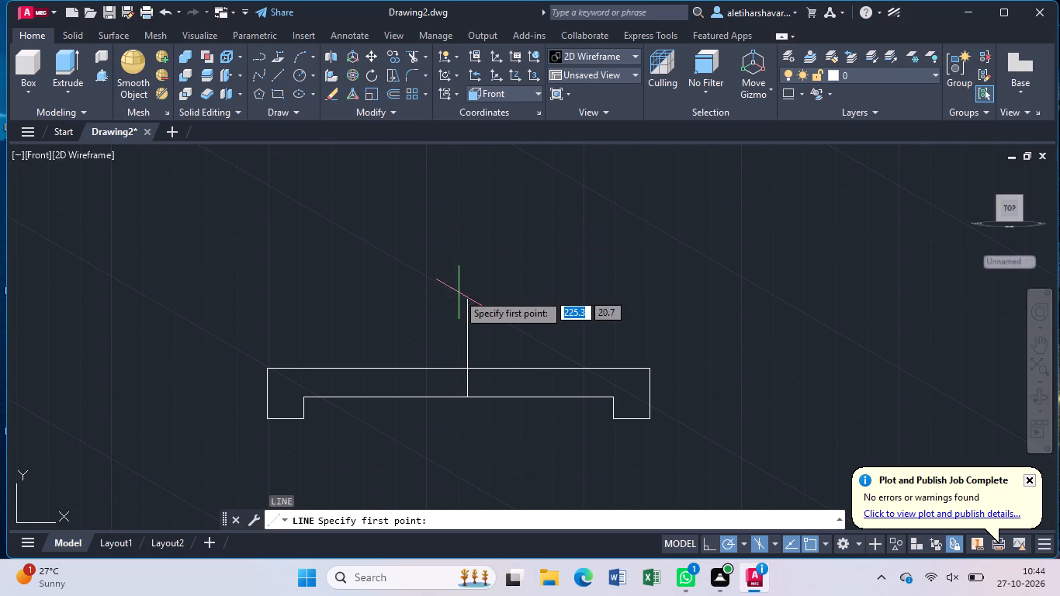
pyautogui.click(466, 301)
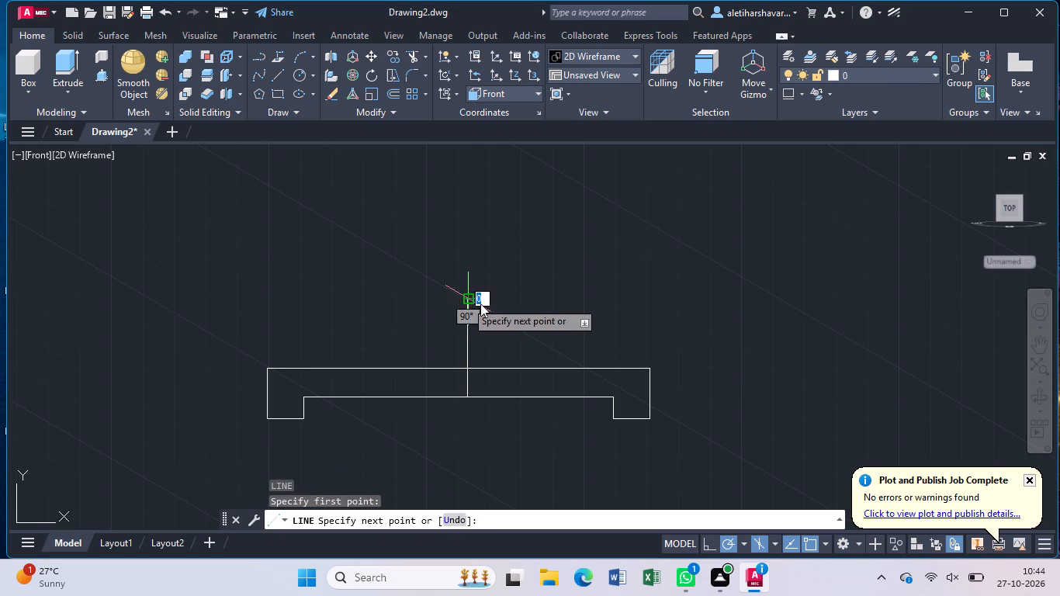
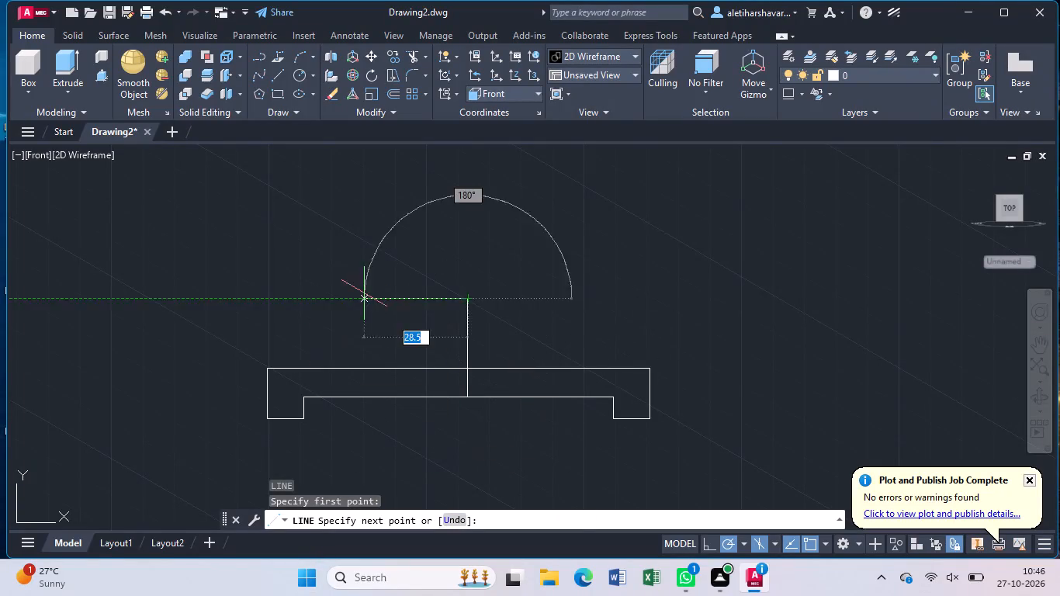
# Abandon the unfinished line and draw a circle of radius 16 centred on the top end of the 27-unit vertical line.
pyautogui.press('Escape')
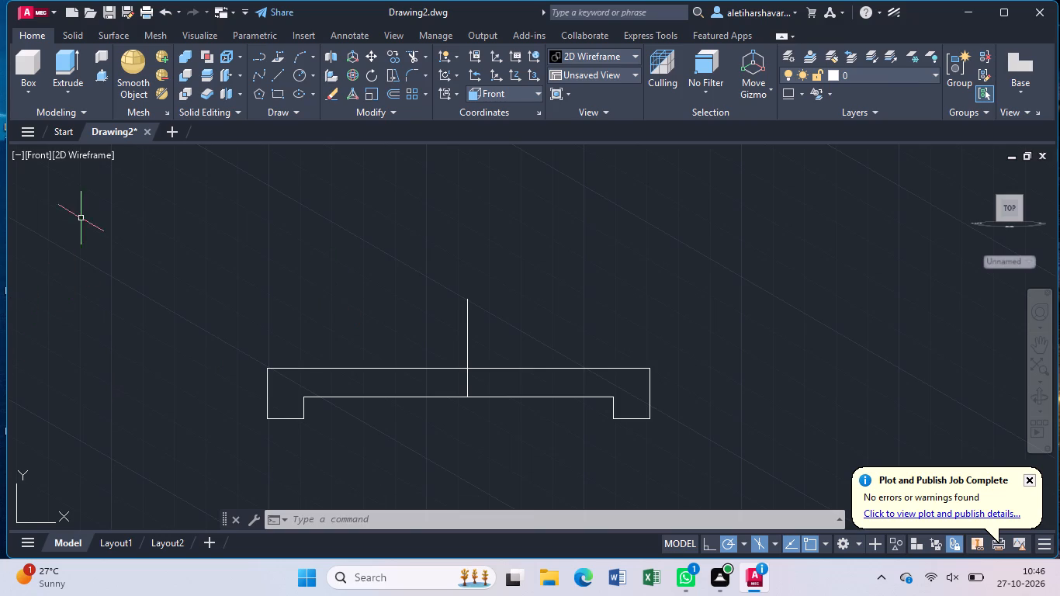
pyautogui.click(299, 73)
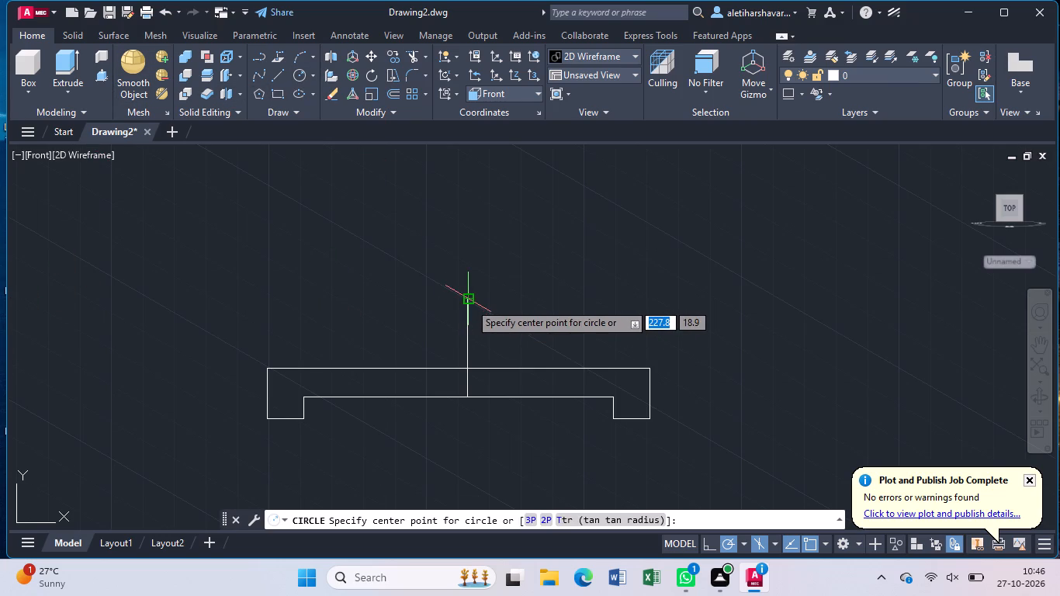
pyautogui.click(469, 303)
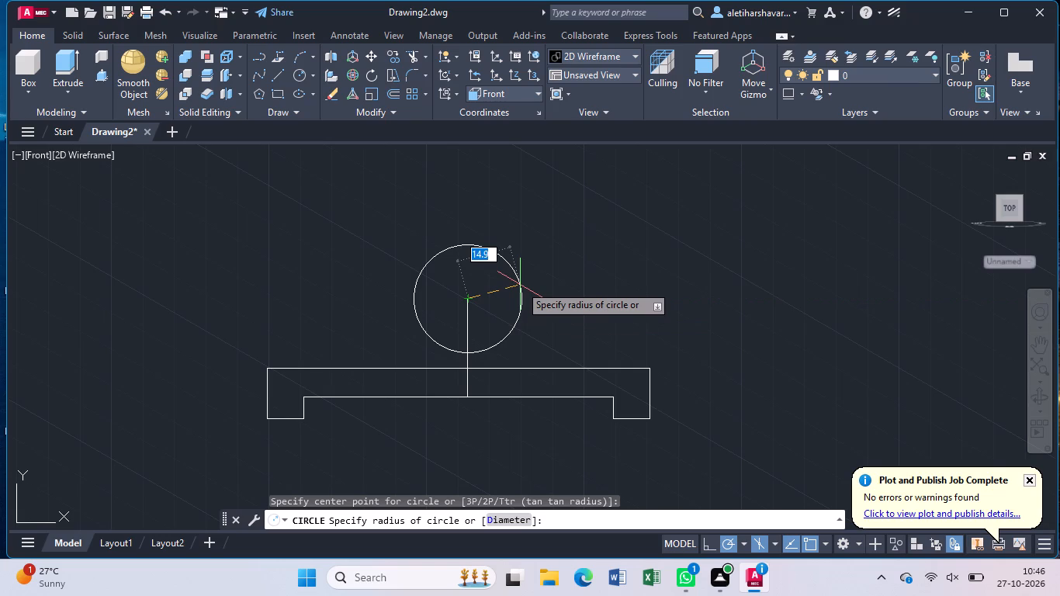
pyautogui.write('15')
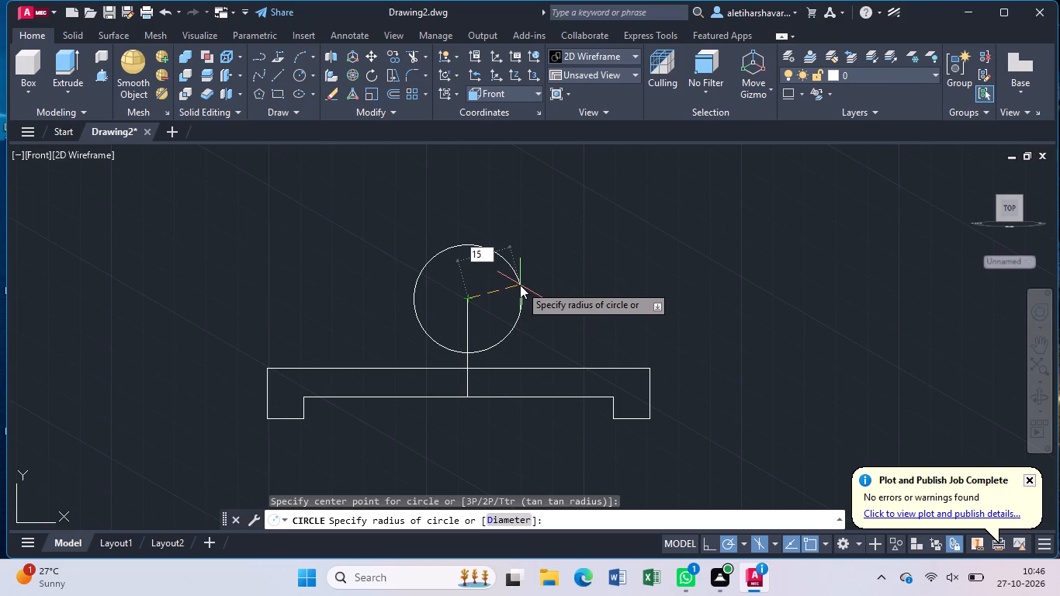
pyautogui.press('BackSpace')
pyautogui.press('BackSpace')
pyautogui.write('16')
pyautogui.press('Return')
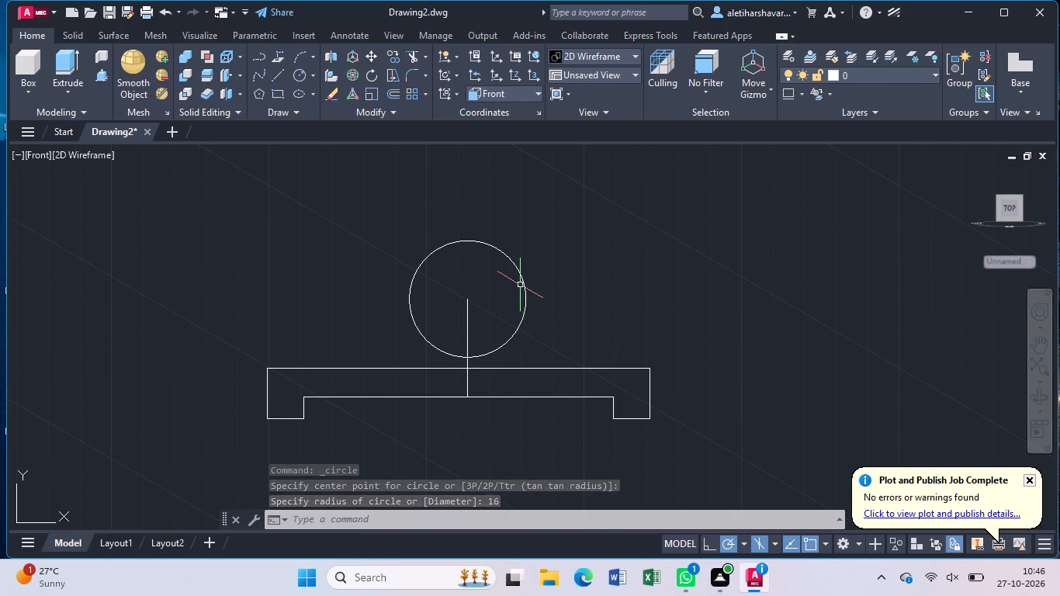
# Draw a concentric circle of radius 17 around the same centre at the vertical line's top end.
pyautogui.press('Return')
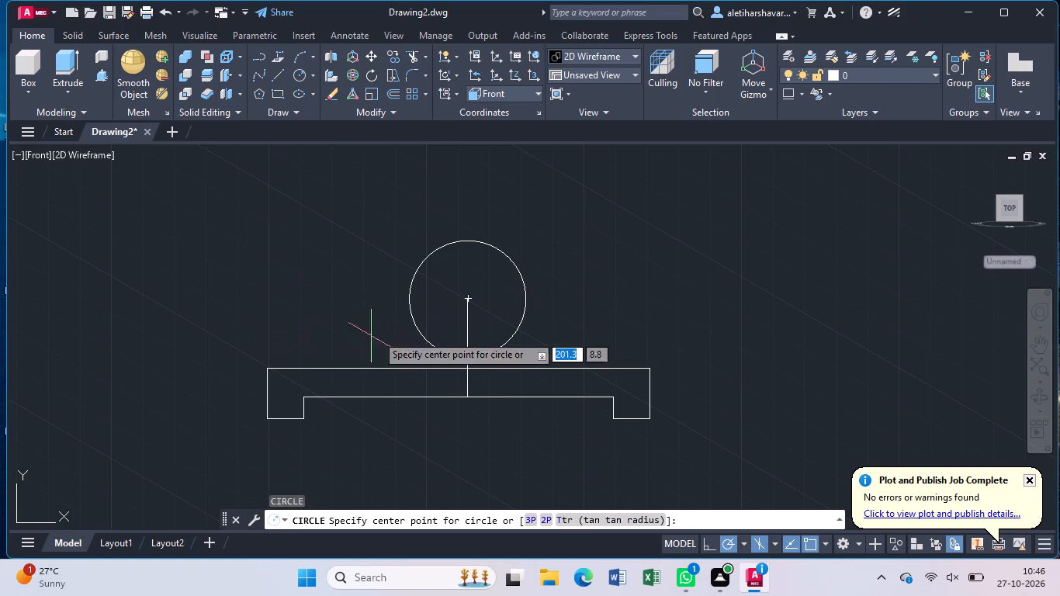
pyautogui.click(467, 298)
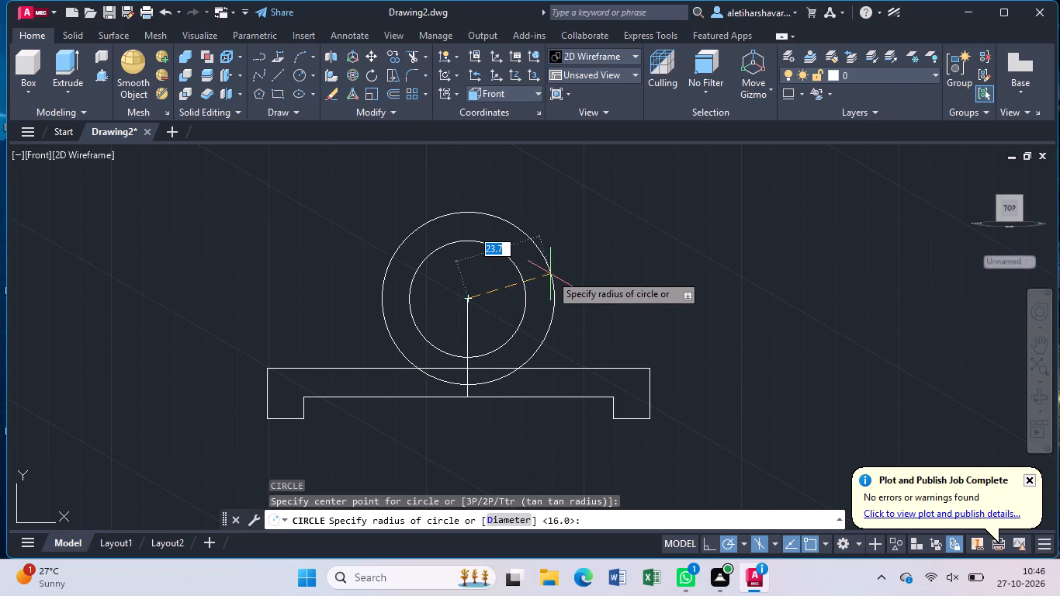
pyautogui.press('1')
pyautogui.press('7')
pyautogui.press('Return')
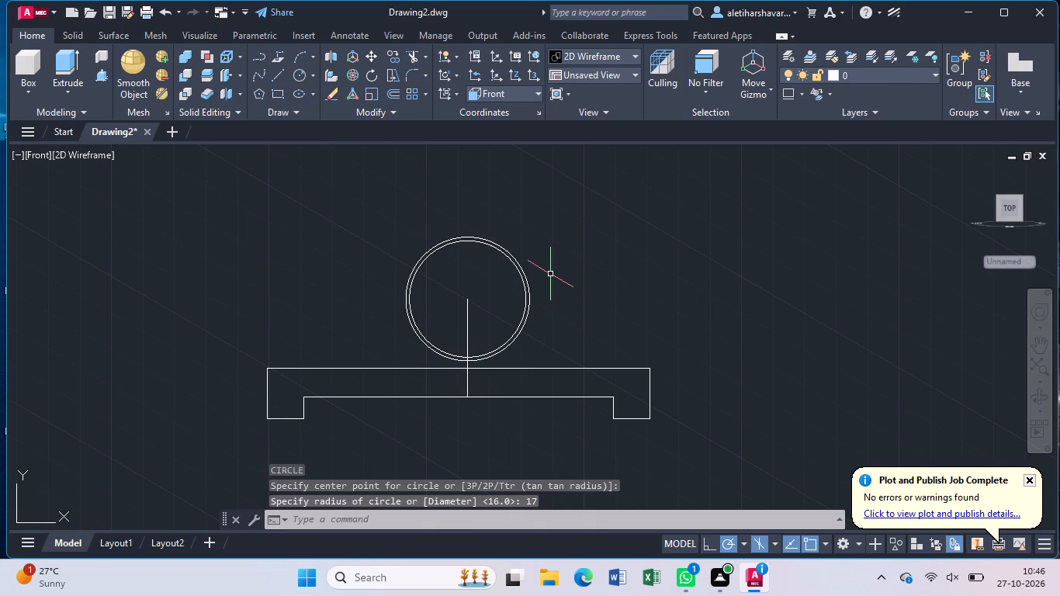
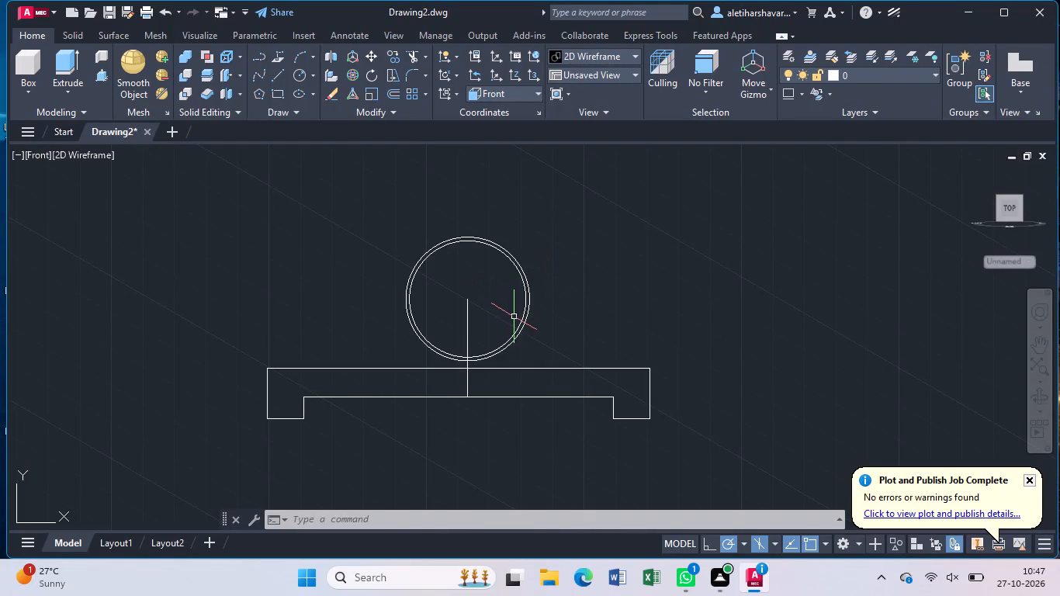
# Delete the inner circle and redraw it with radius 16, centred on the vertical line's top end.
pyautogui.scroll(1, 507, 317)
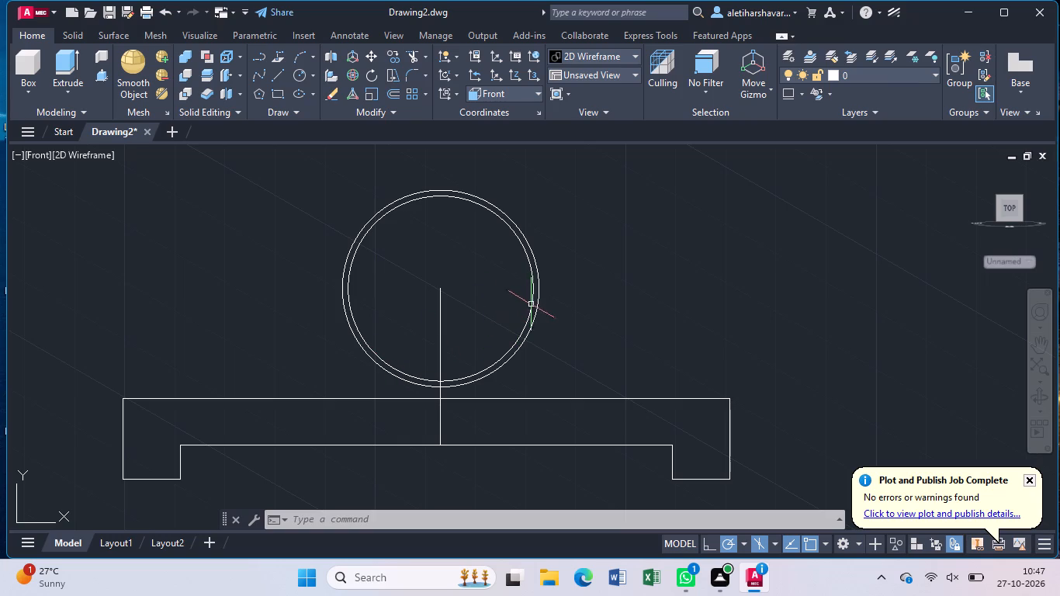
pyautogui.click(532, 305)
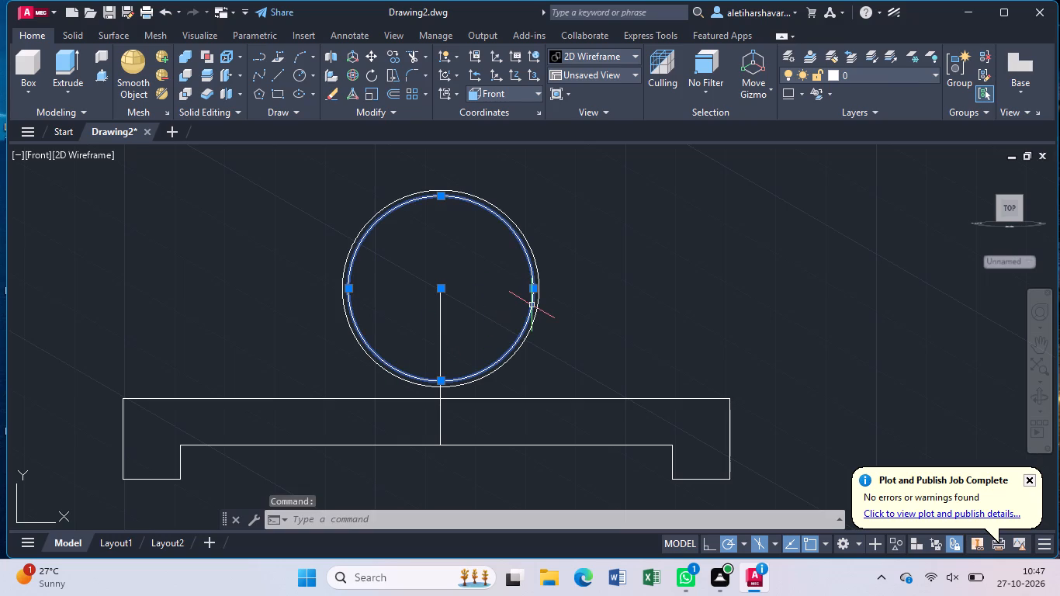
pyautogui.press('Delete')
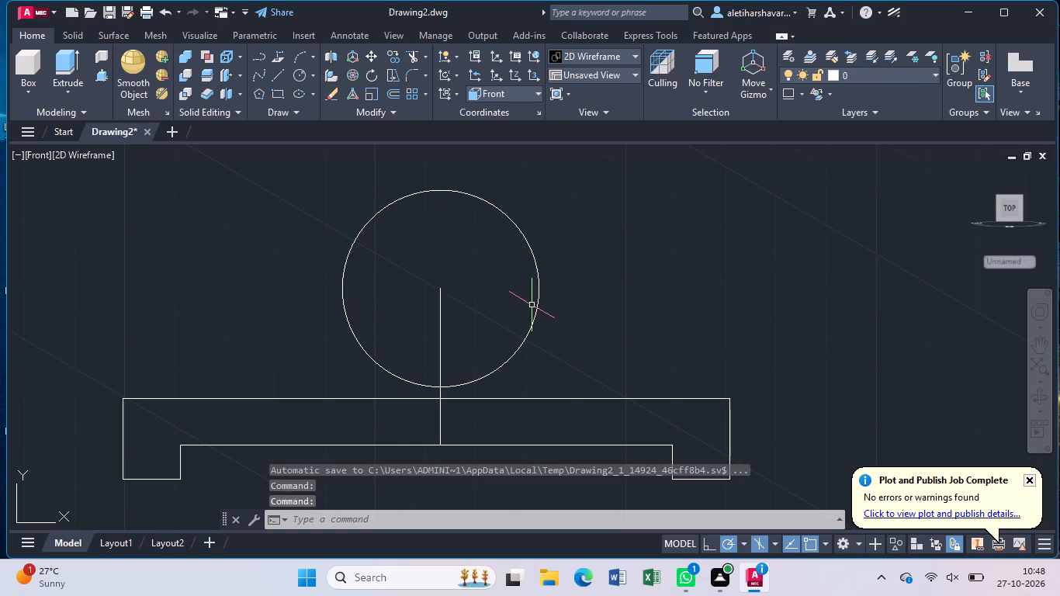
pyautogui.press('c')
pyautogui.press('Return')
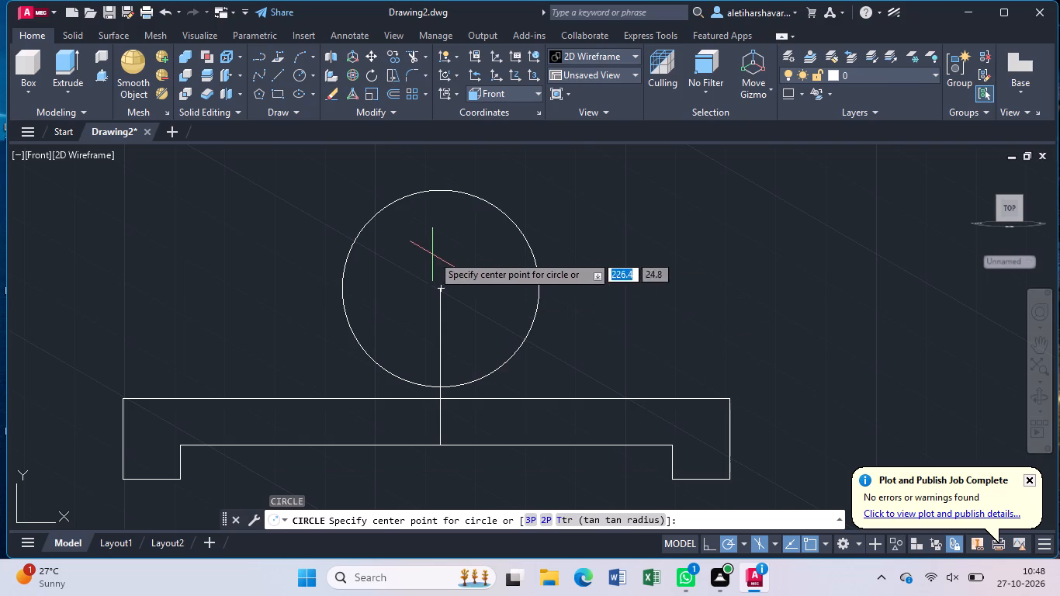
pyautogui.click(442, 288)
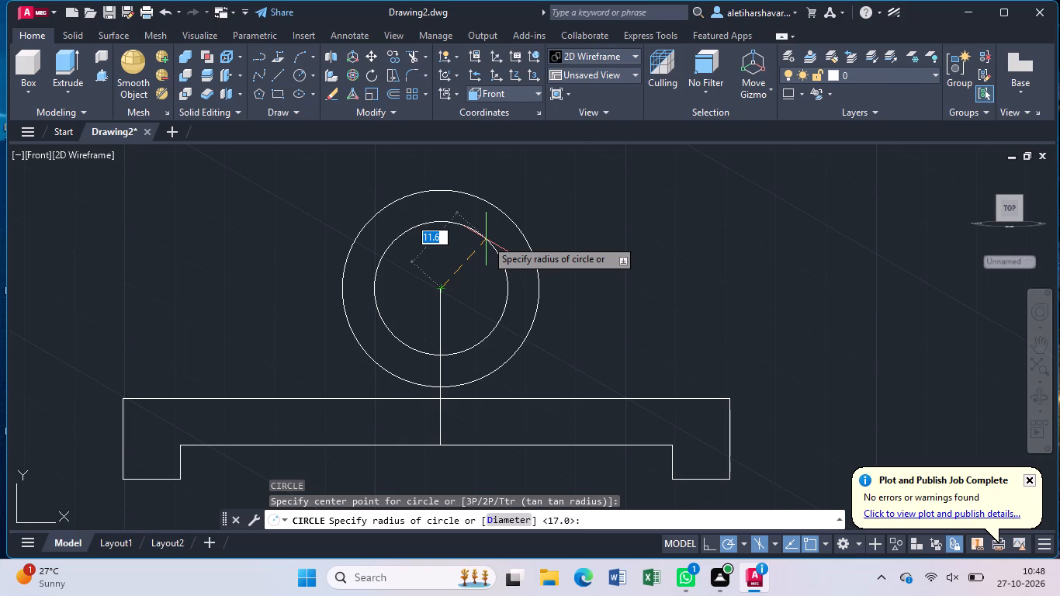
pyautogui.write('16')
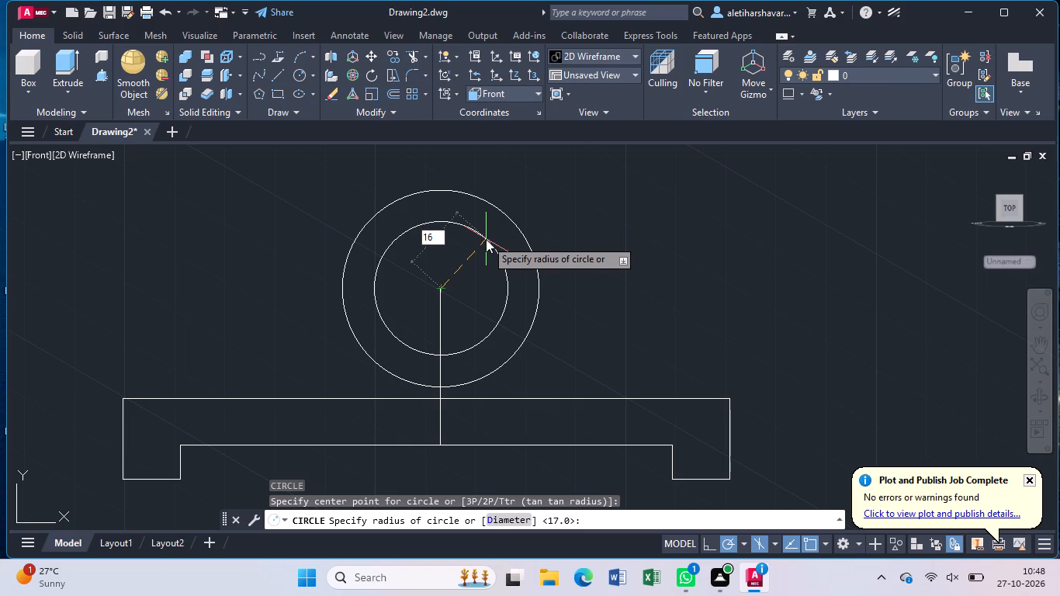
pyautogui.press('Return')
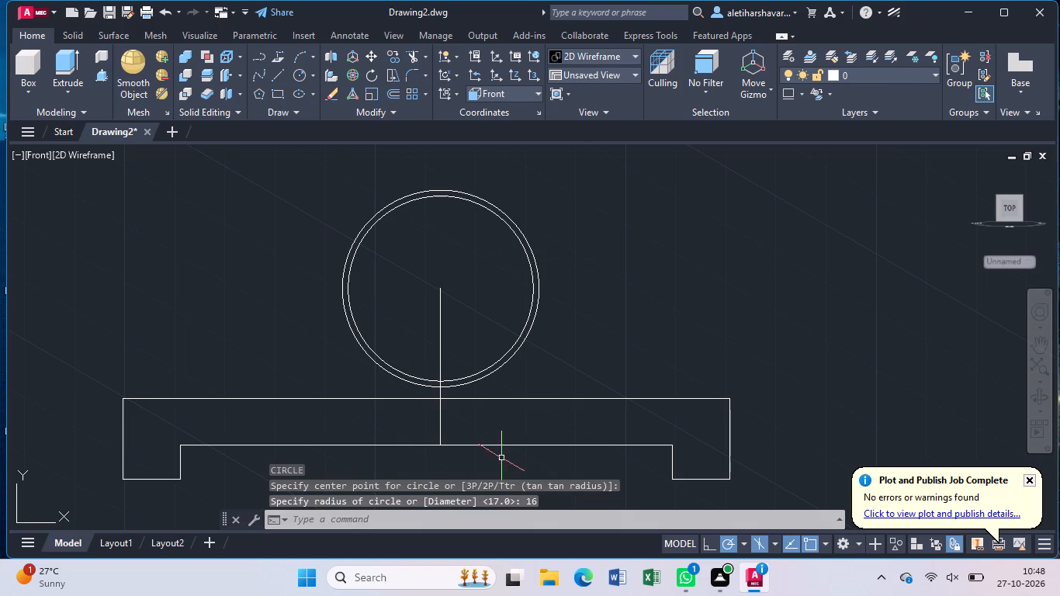
# Replace the outer circle with a circle of radius 22 centred on the vertical line's top end.
pyautogui.click(514, 223)
pyautogui.press('Delete')
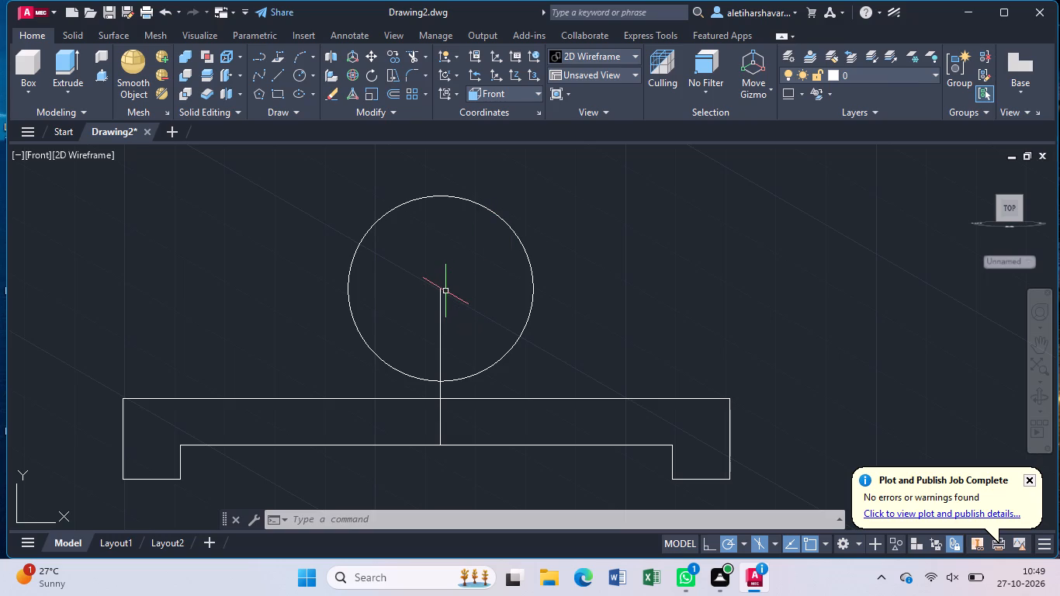
pyautogui.click(297, 71)
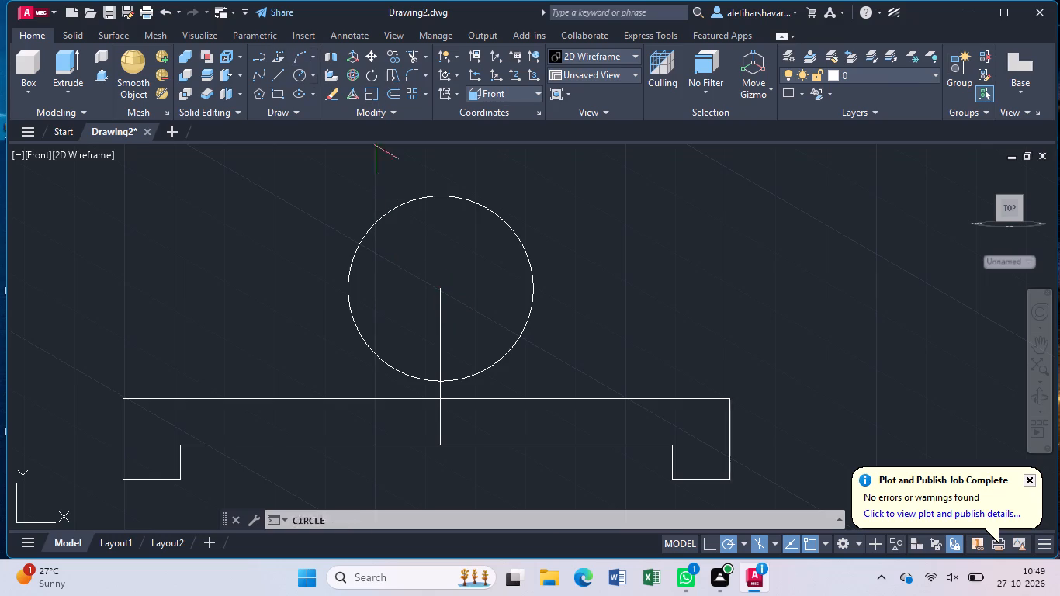
pyautogui.click(441, 289)
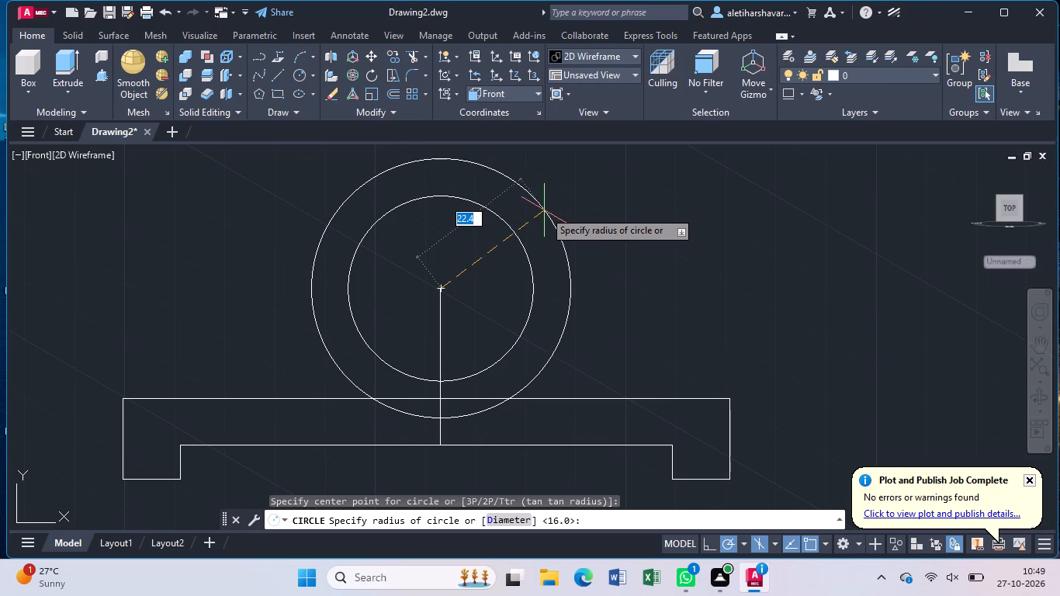
pyautogui.write('22')
pyautogui.press('Return')
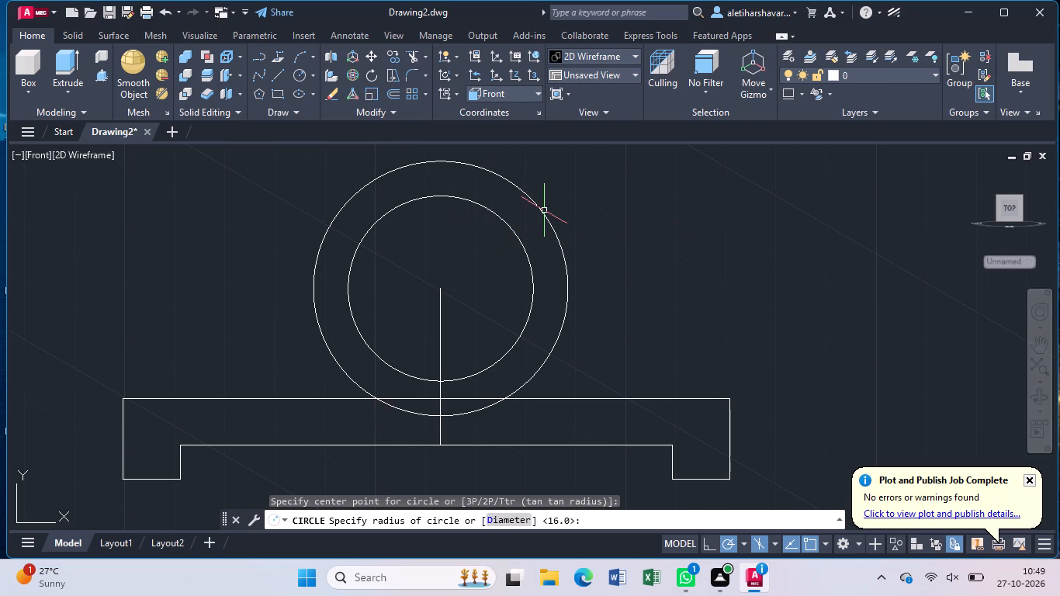
# Draw a horizontal line through the circles' centre, extending beyond the outer circle on both sides.
pyautogui.press('l')
pyautogui.press('Return')
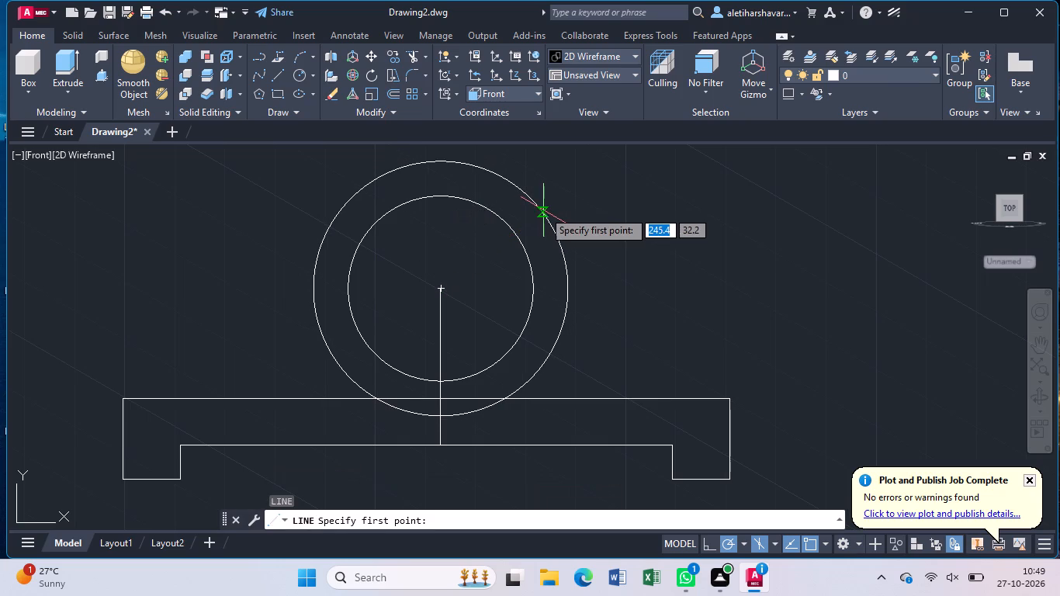
pyautogui.click(440, 289)
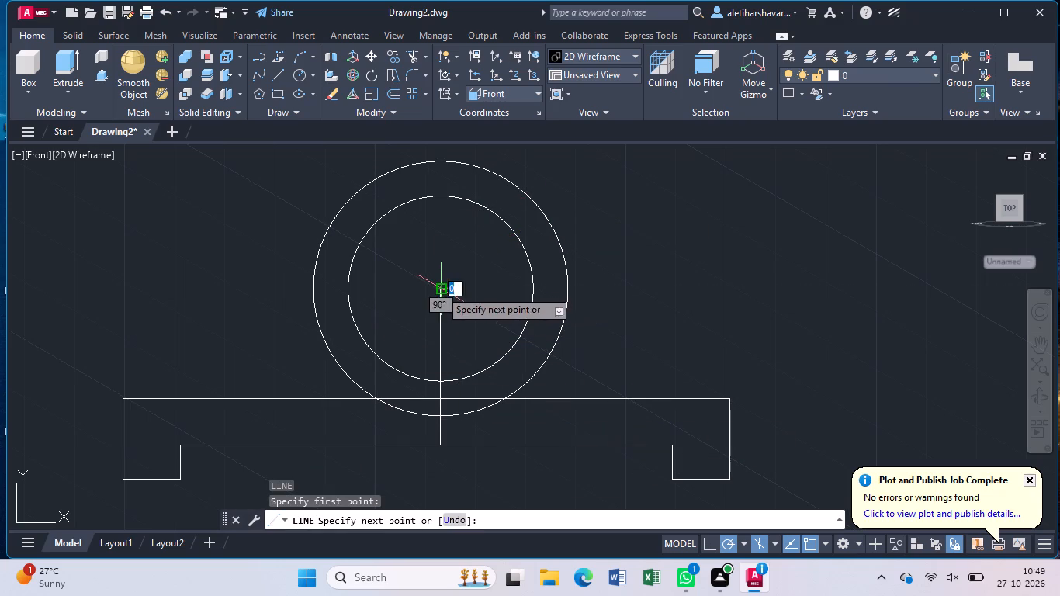
pyautogui.click(666, 285)
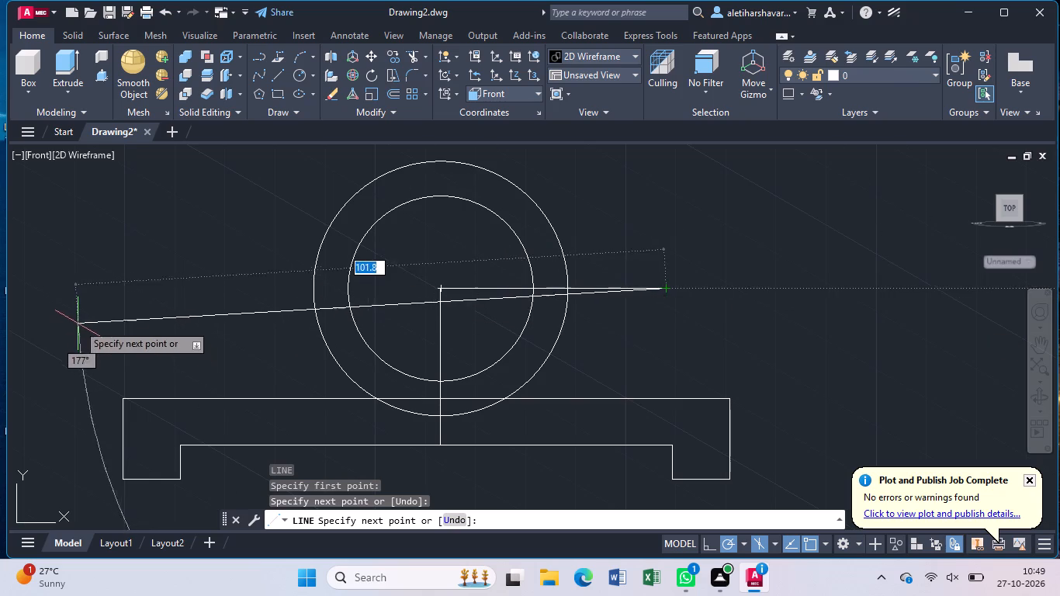
pyautogui.click(116, 288)
pyautogui.press('Escape')
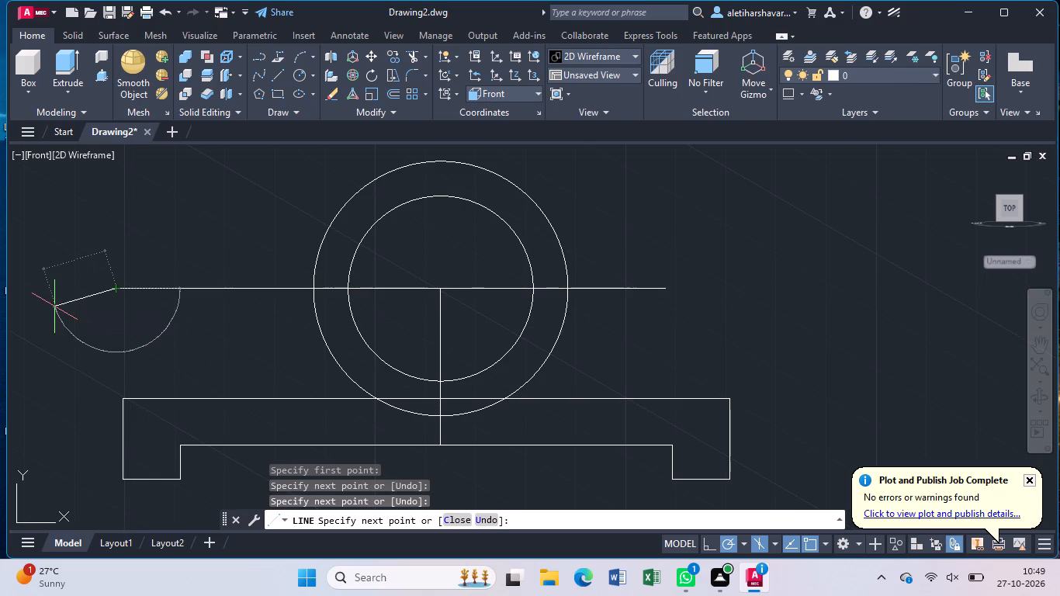
# Trim away the lower half of the radius-22 circle below the horizontal line.
pyautogui.write('TR')
pyautogui.press('Return')
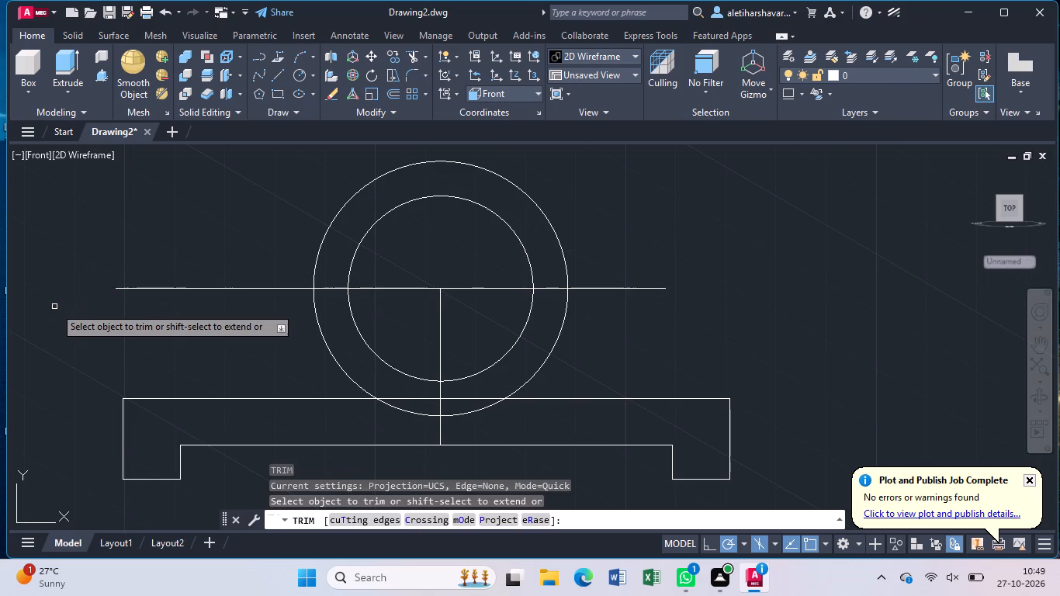
pyautogui.click(326, 345)
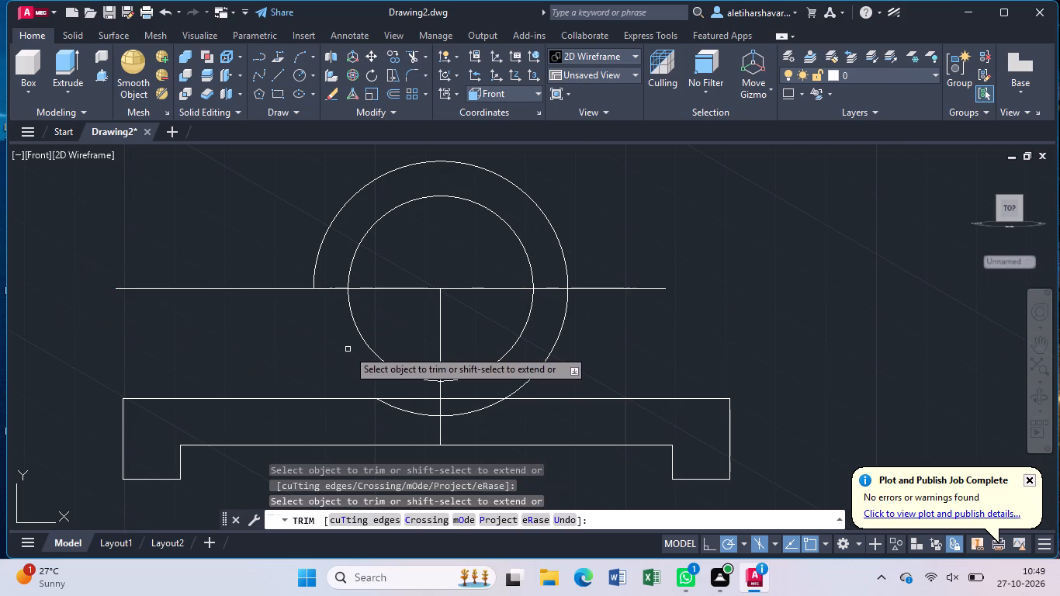
pyautogui.click(415, 414)
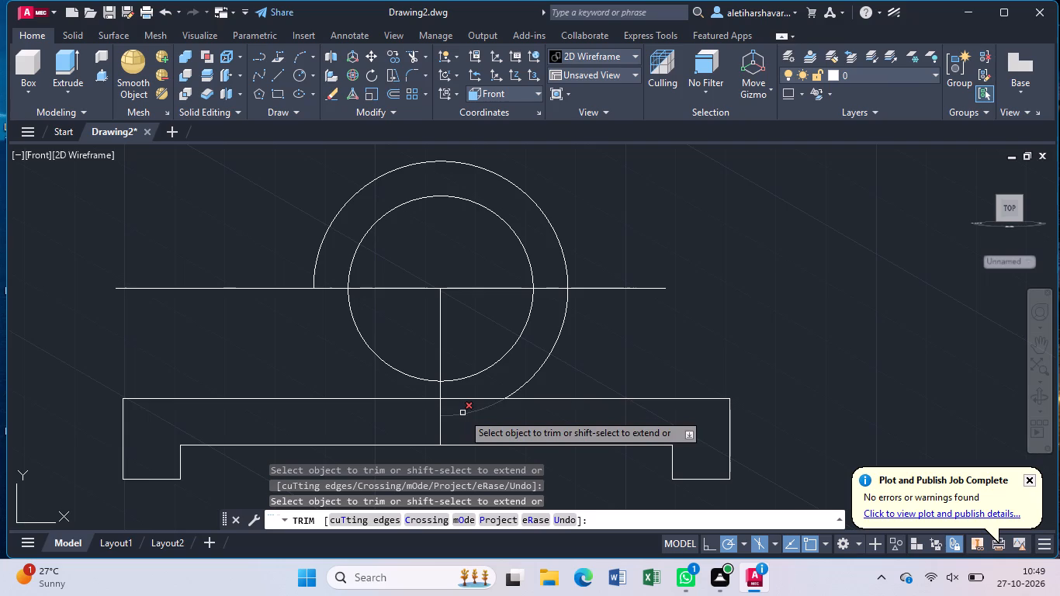
pyautogui.click(462, 413)
pyautogui.click(529, 378)
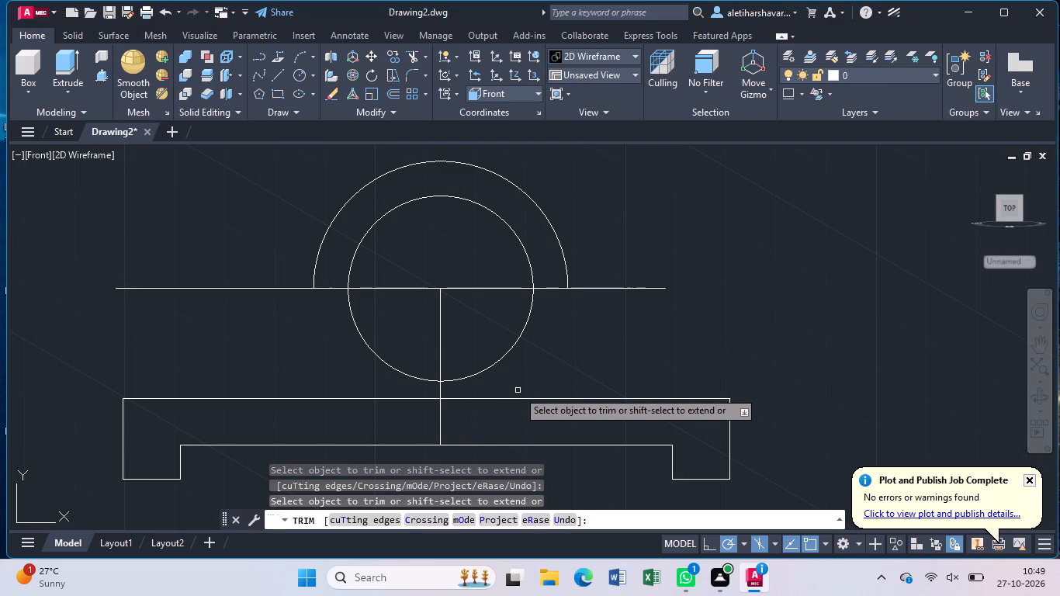
pyautogui.press('Escape')
# Draw a vertical line from each end of the outer arc down past the base's top edge.
pyautogui.press('l')
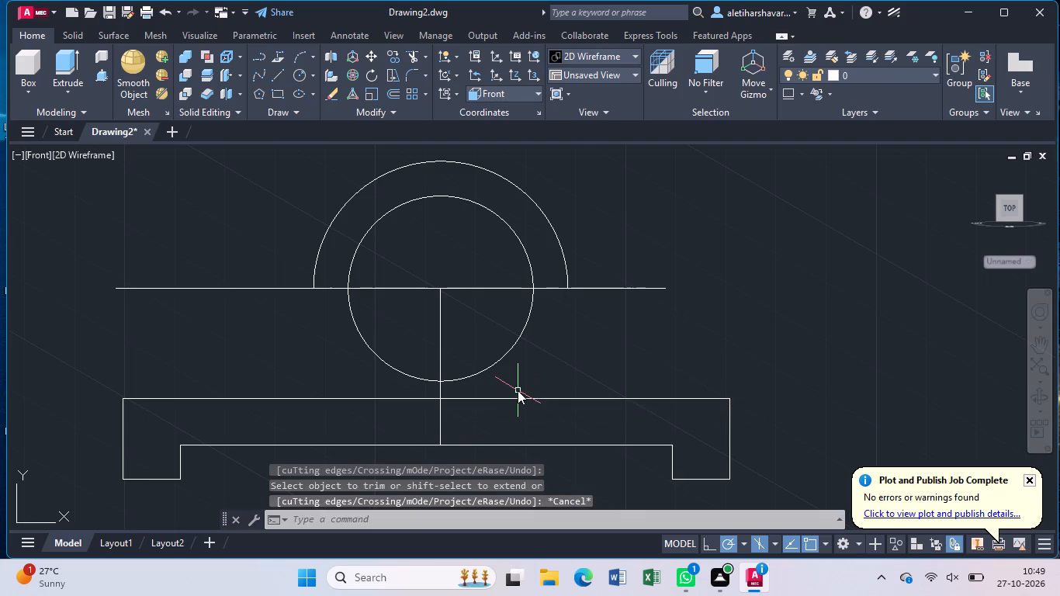
pyautogui.press('Return')
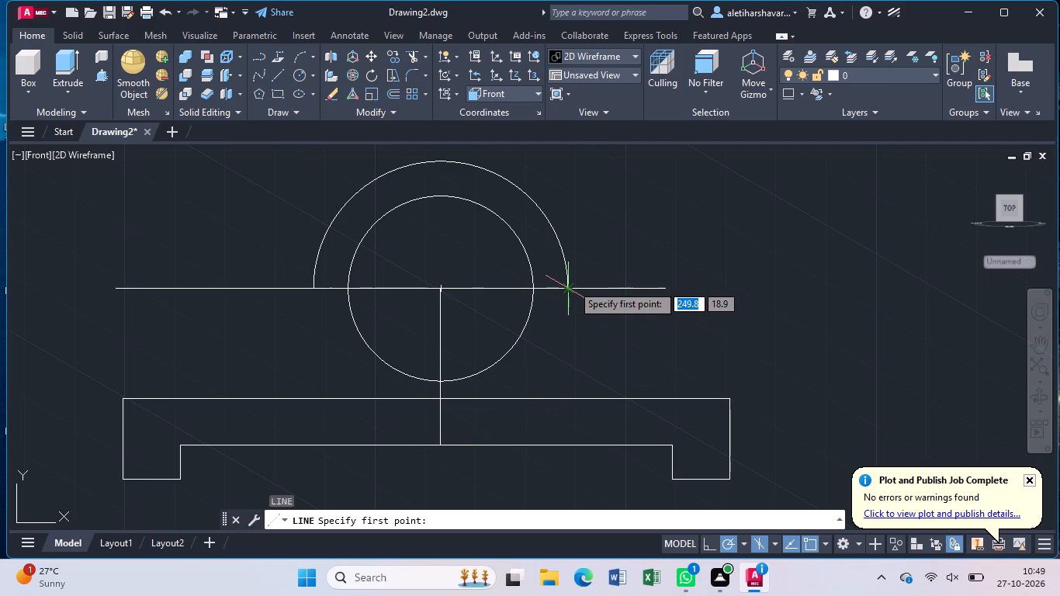
pyautogui.click(570, 286)
pyautogui.click(570, 415)
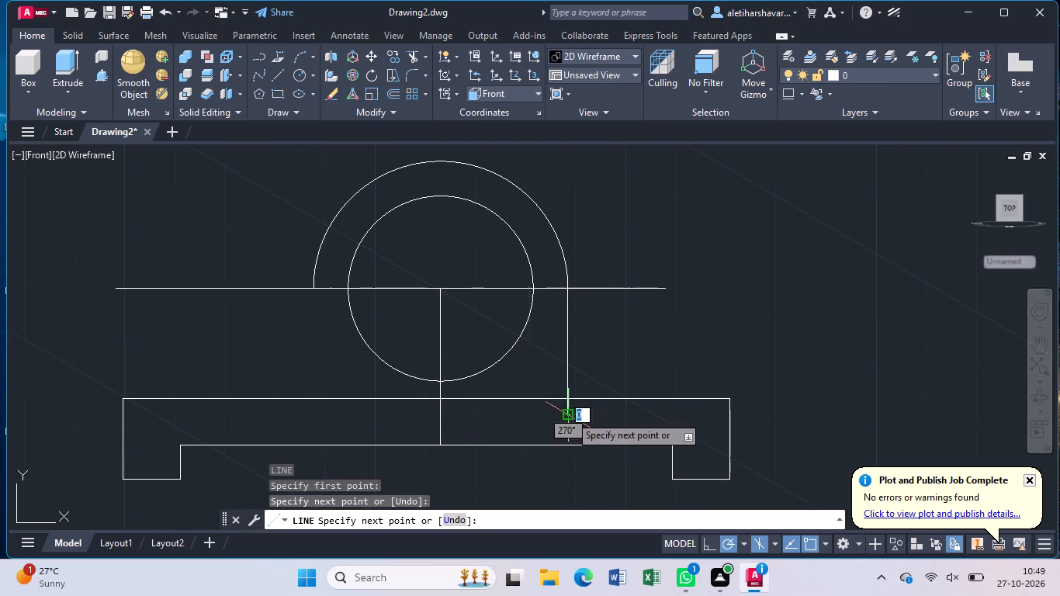
pyautogui.press('Escape')
pyautogui.write(';L')
pyautogui.press('Return')
pyautogui.press('l')
pyautogui.press('Return')
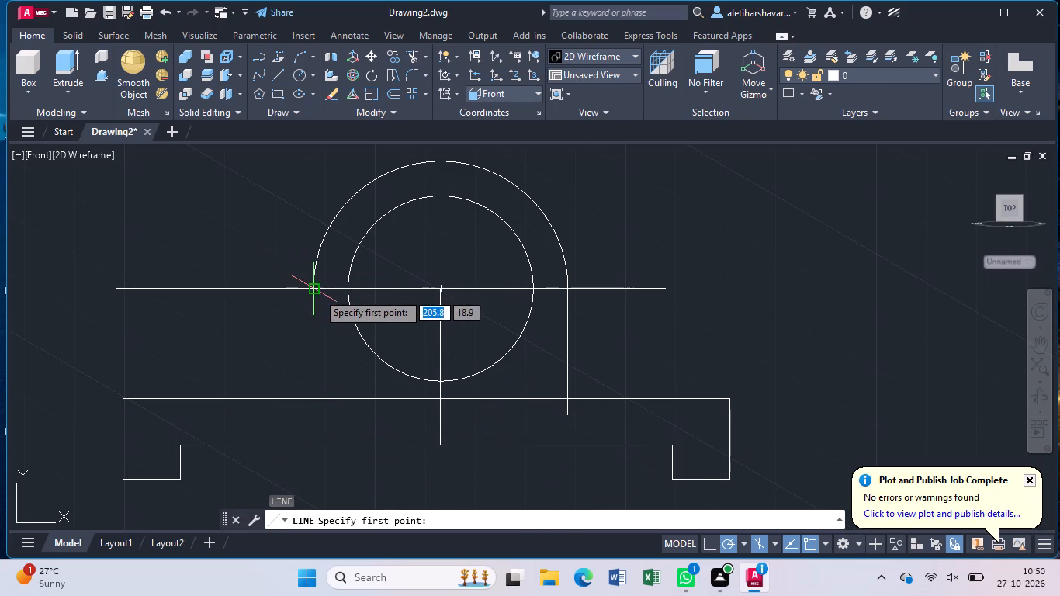
pyautogui.moveTo(317, 293); pyautogui.dragTo(314, 317)
pyautogui.click(313, 420)
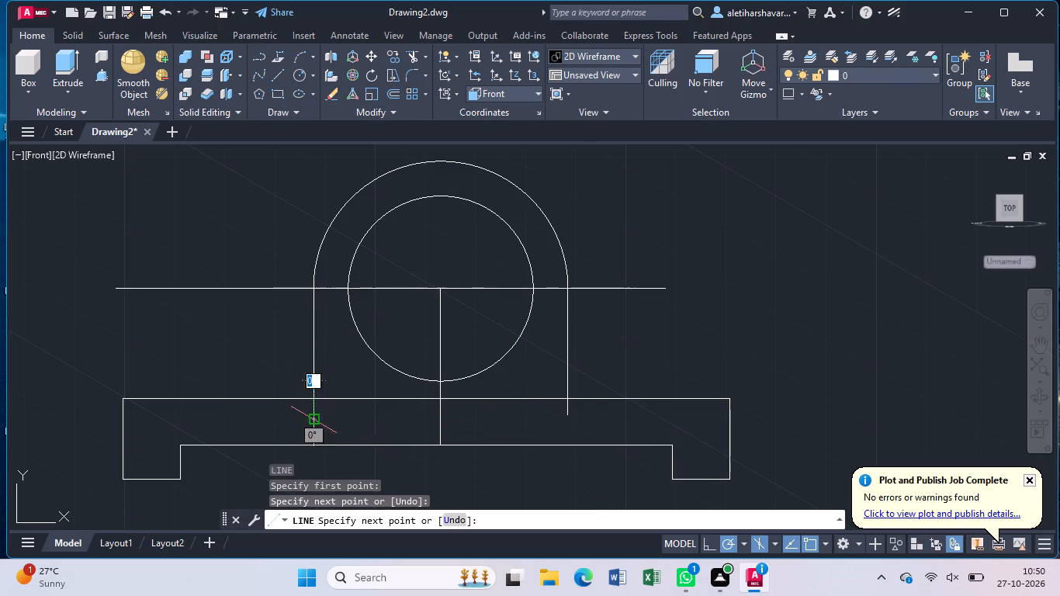
pyautogui.press('Escape')
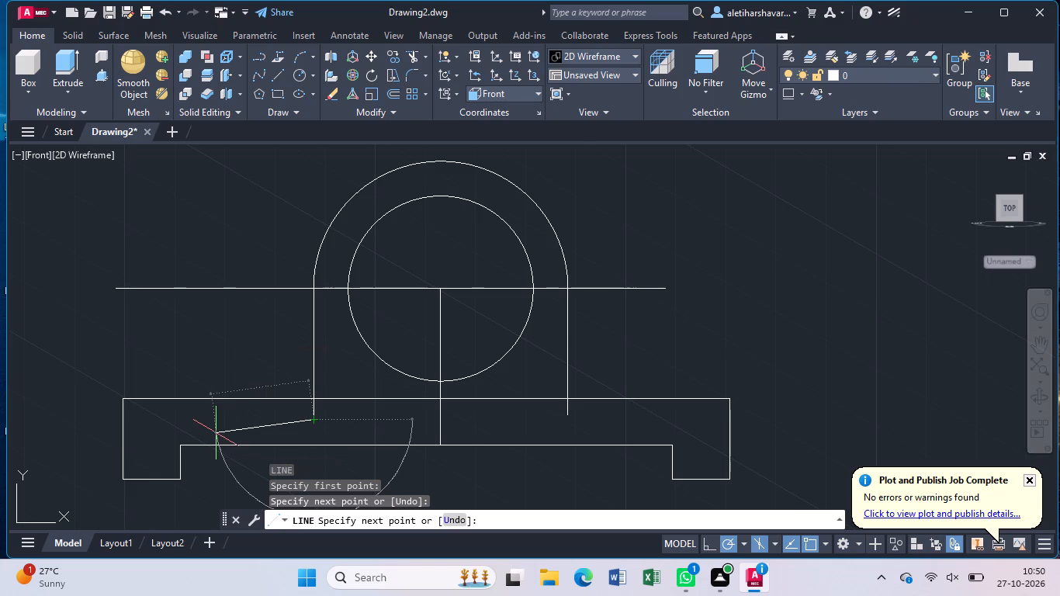
# Trim the two side lines' overhangs below the base's top edge and remove the entire vertical centre line.
pyautogui.write('TR')
pyautogui.press('Return')
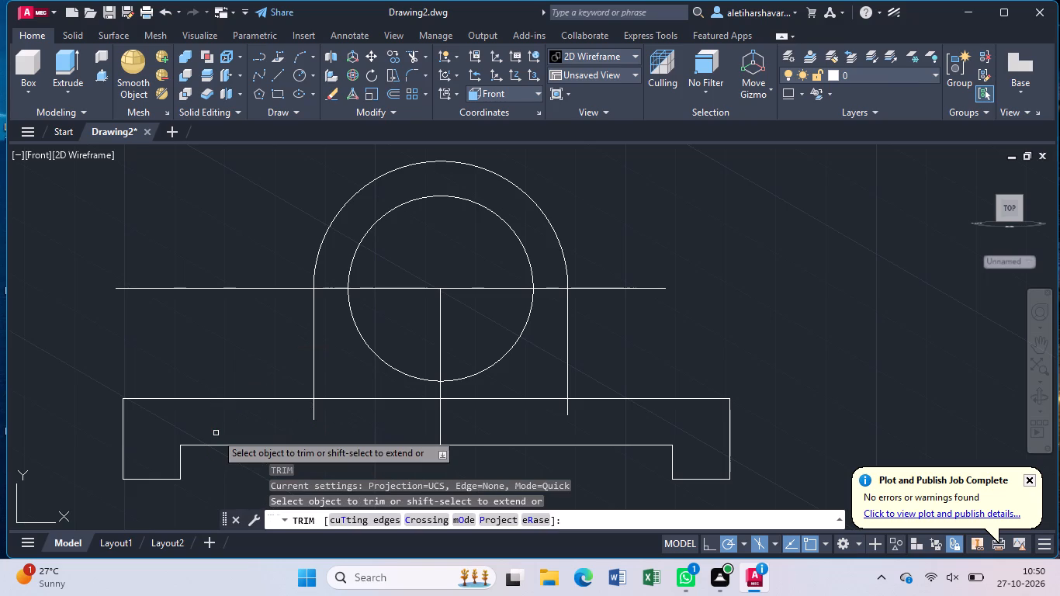
pyautogui.click(314, 414)
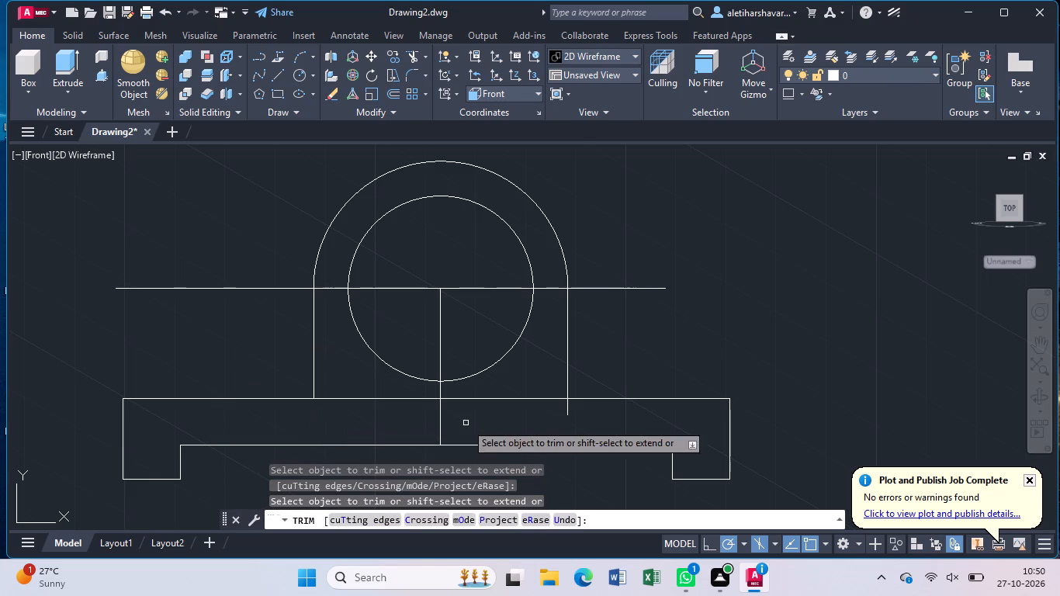
pyautogui.click(442, 424)
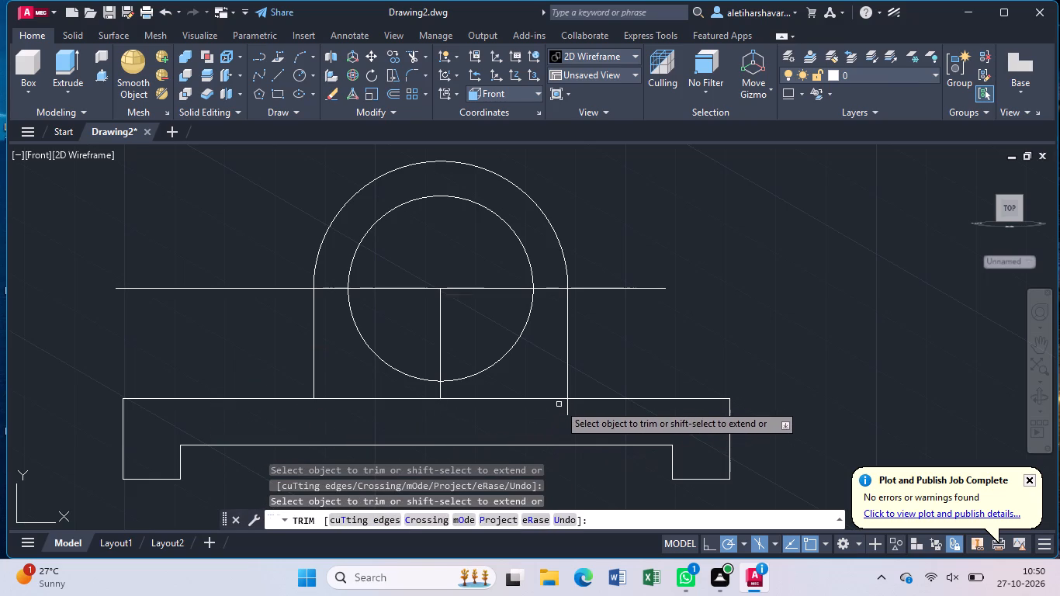
pyautogui.click(566, 409)
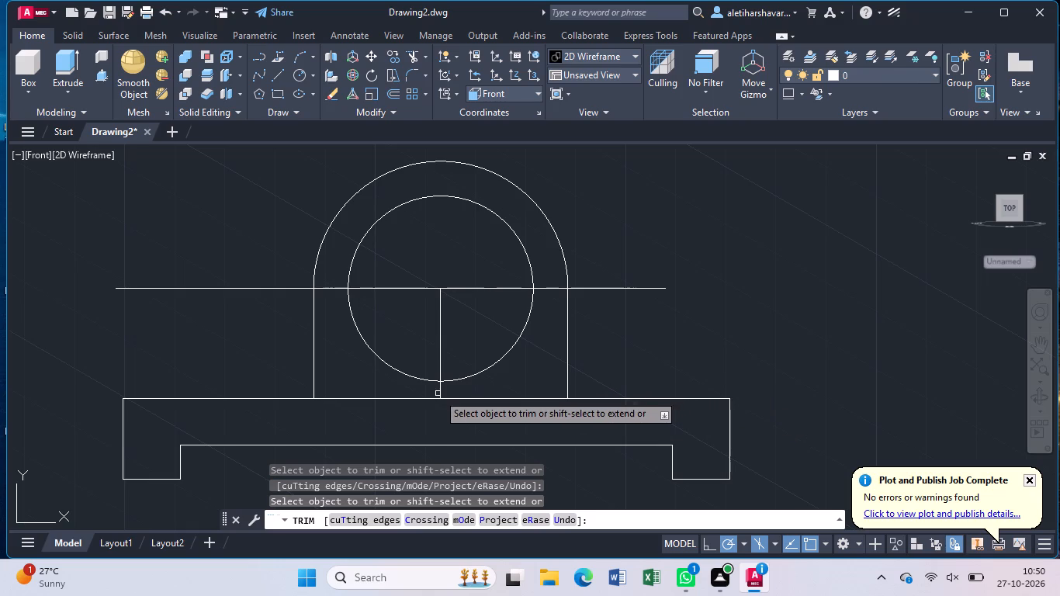
pyautogui.click(442, 390)
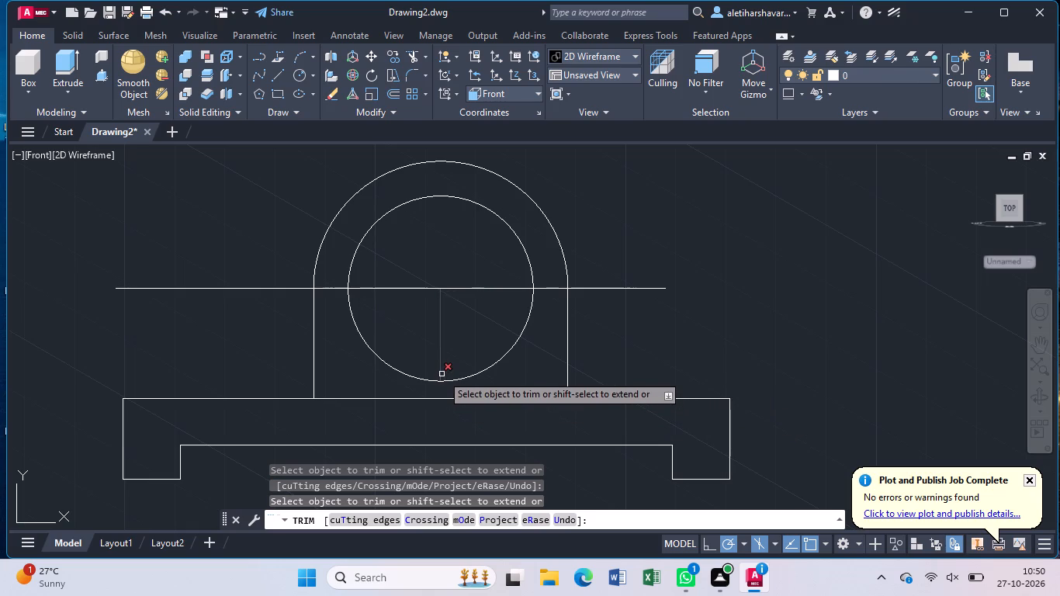
pyautogui.click(442, 374)
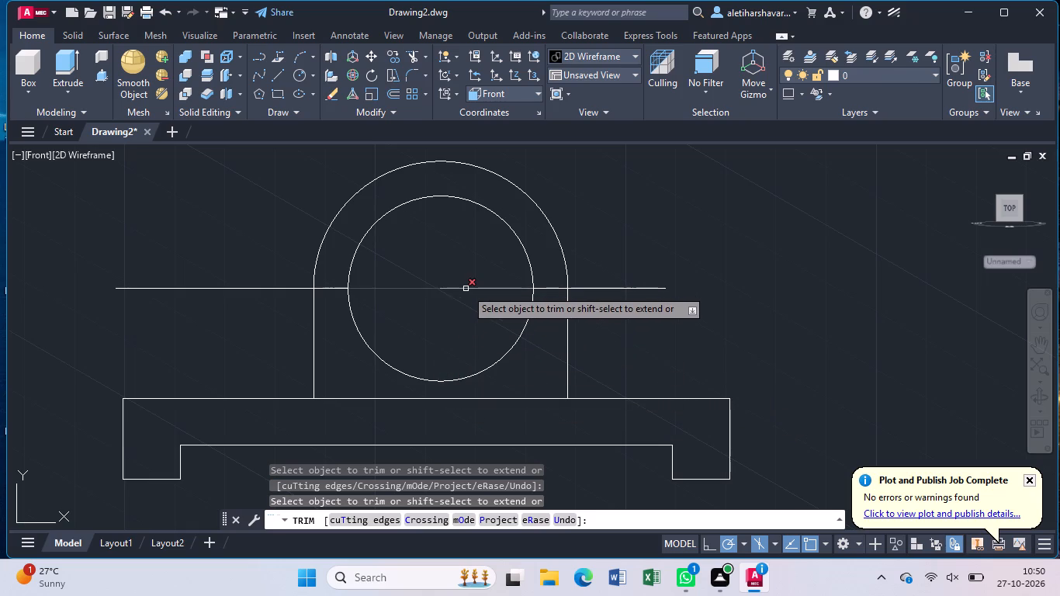
# Trim away all segments of the horizontal line, both within the arch and outside it.
pyautogui.tripleClick(466, 289)
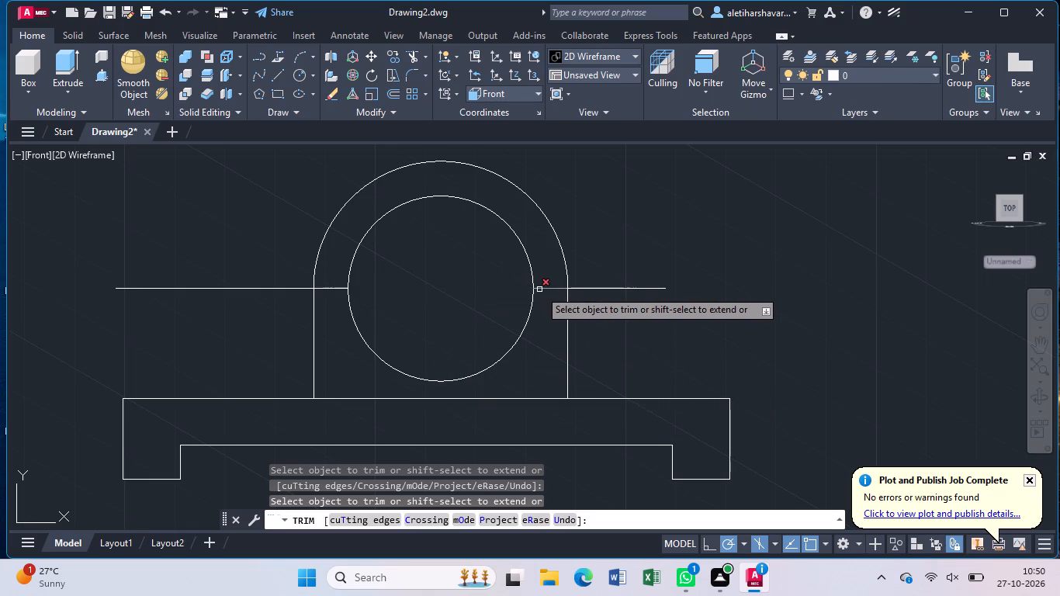
pyautogui.doubleClick(539, 289)
pyautogui.click(539, 289)
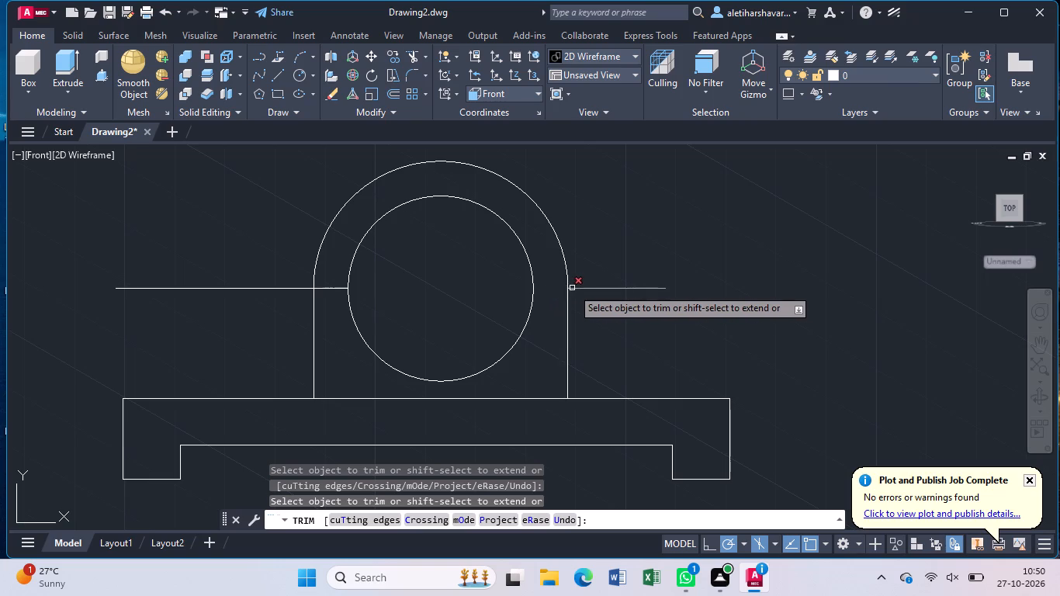
pyautogui.doubleClick(577, 289)
pyautogui.click(577, 289)
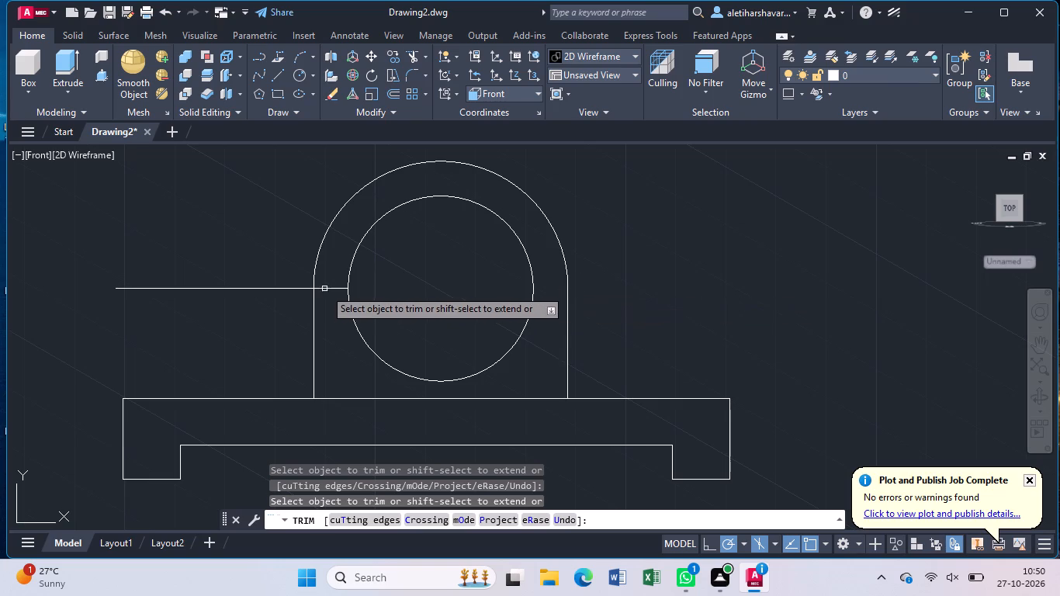
pyautogui.doubleClick(332, 289)
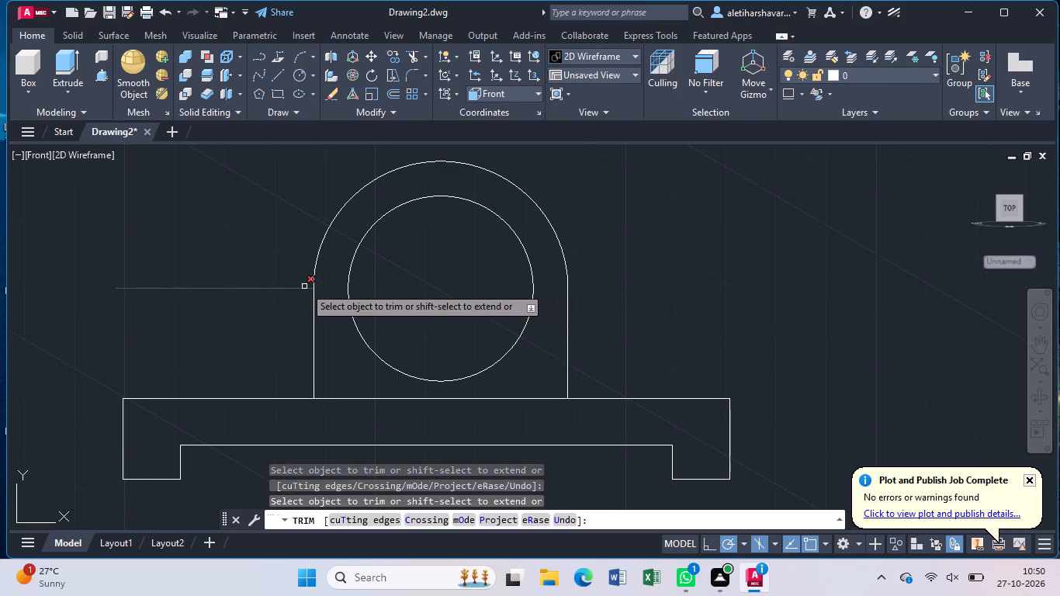
pyautogui.doubleClick(304, 286)
pyautogui.click(262, 290)
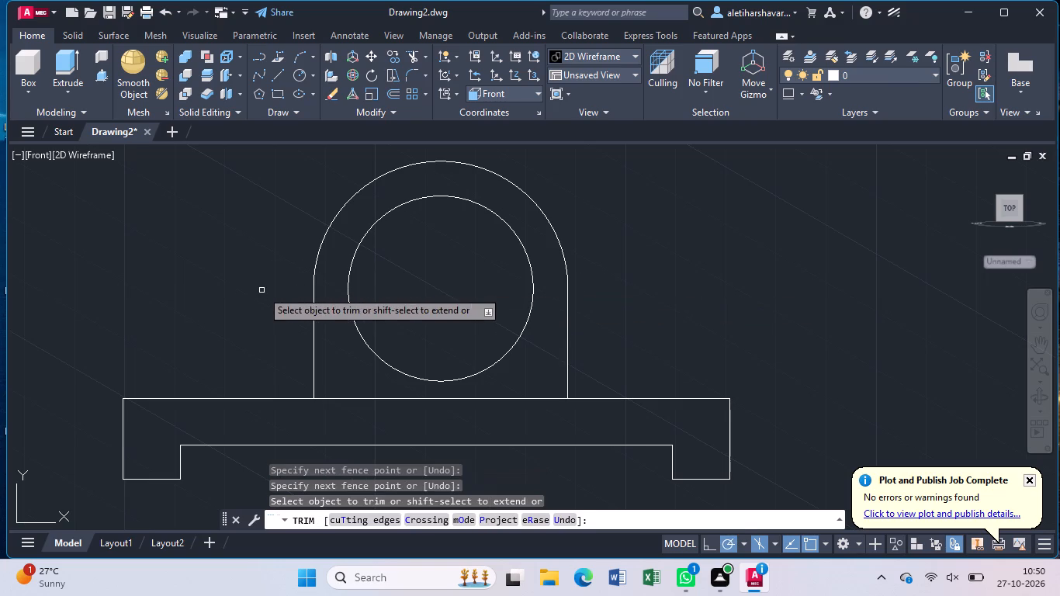
# Trim the base's top edge between the two vertical side lines to join the arch and base outlines.
pyautogui.click(349, 399)
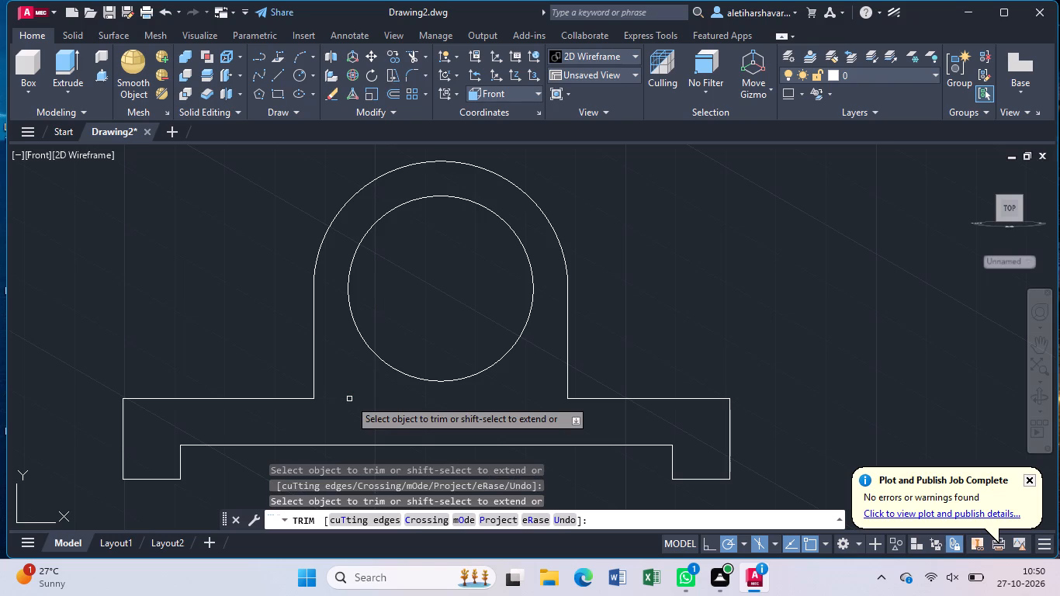
pyautogui.press('Escape')
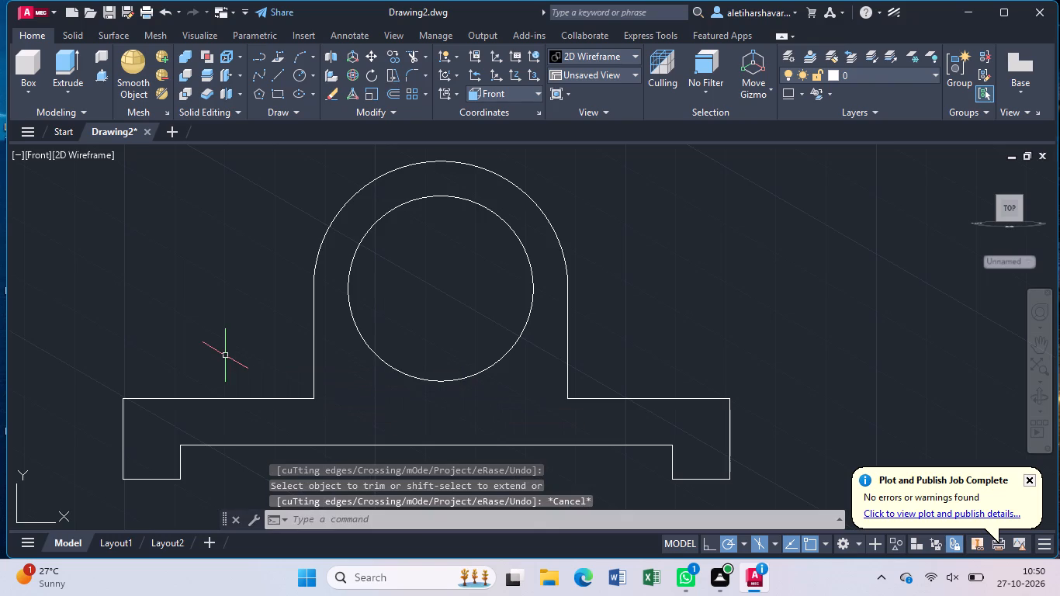
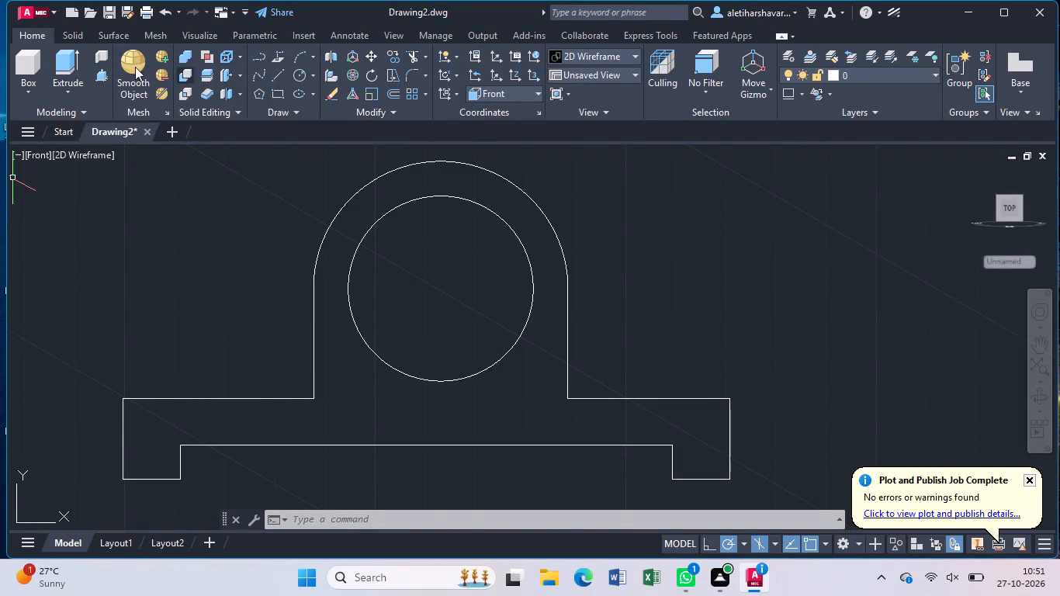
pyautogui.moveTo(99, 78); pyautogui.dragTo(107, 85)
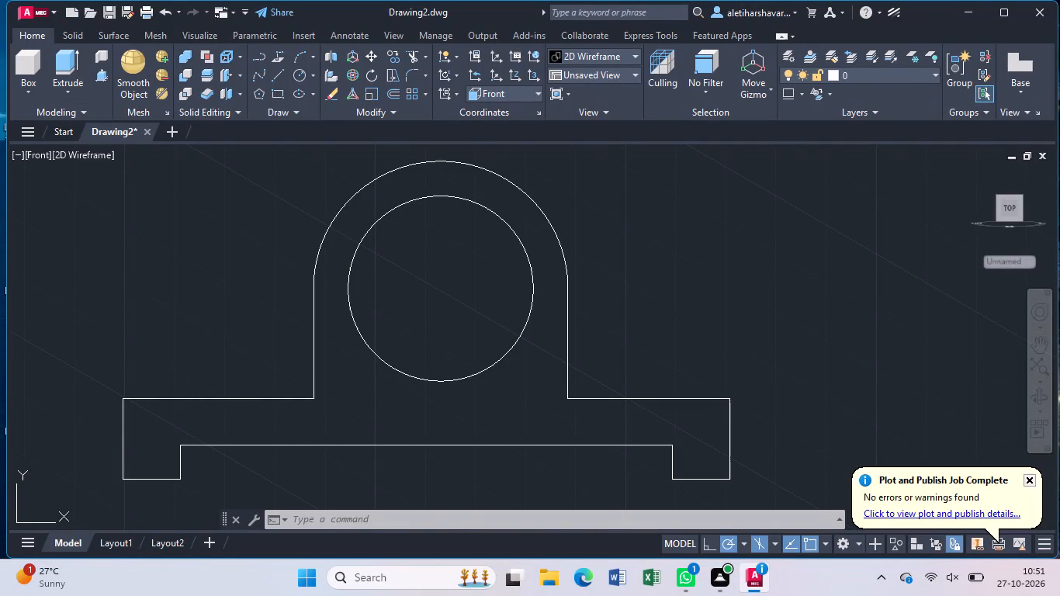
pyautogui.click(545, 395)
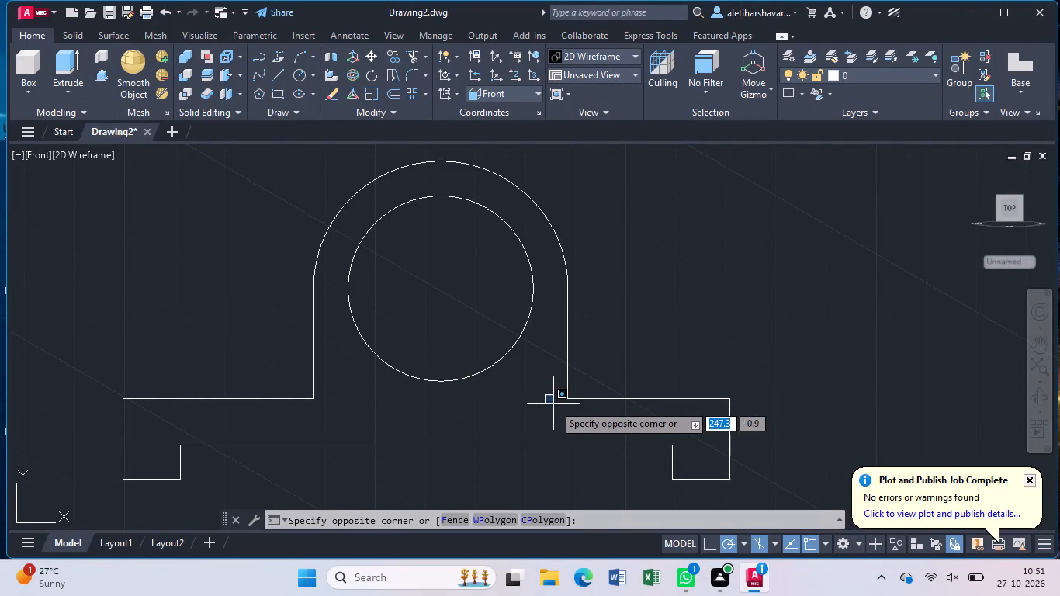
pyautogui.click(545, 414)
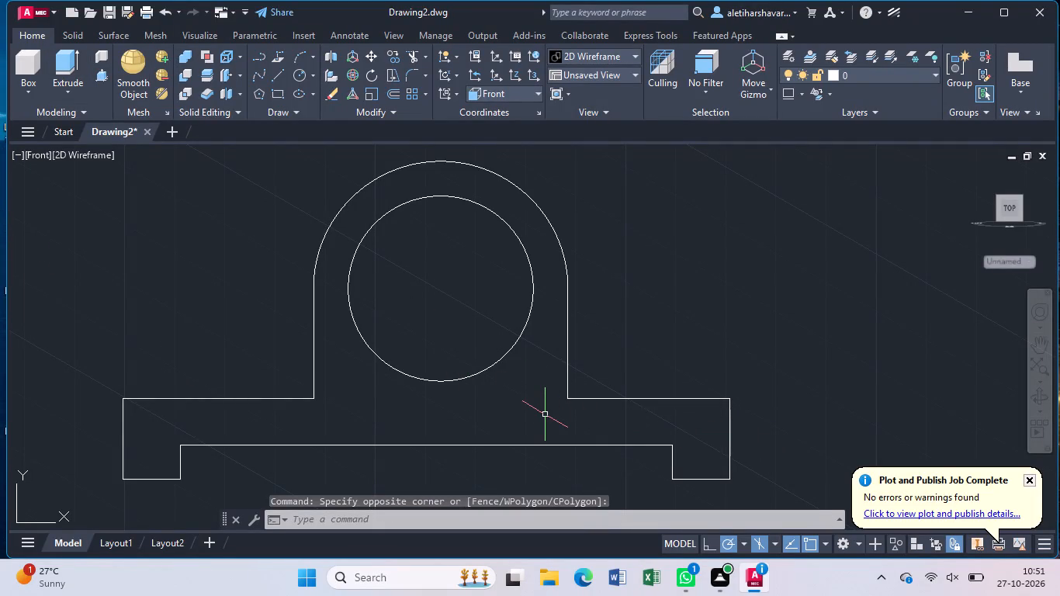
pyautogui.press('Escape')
# Select the whole Front view profile and join its connected segments into a single closed polyline.
pyautogui.click(819, 174)
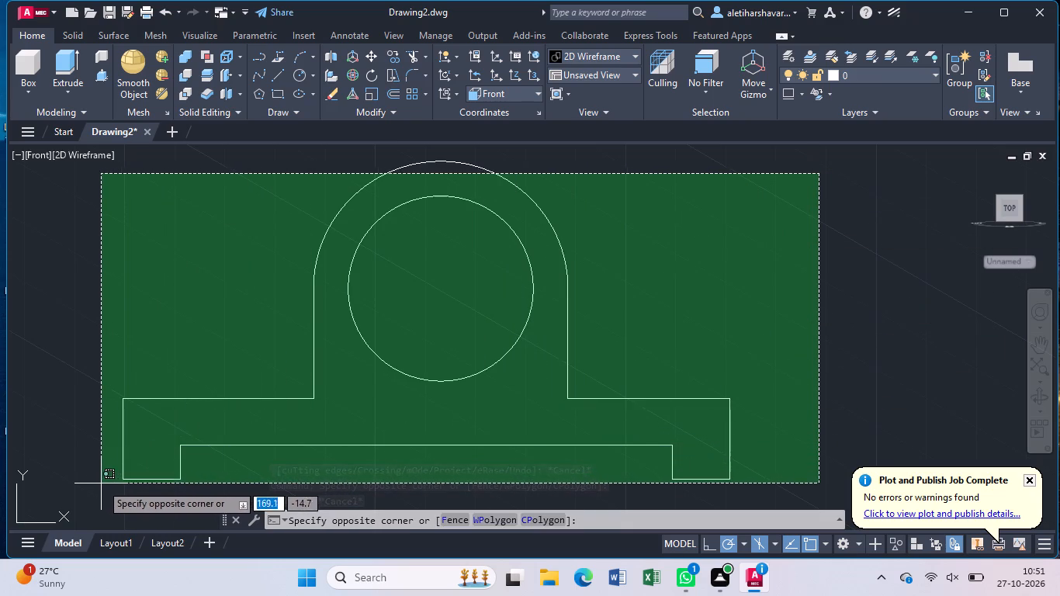
pyautogui.click(98, 487)
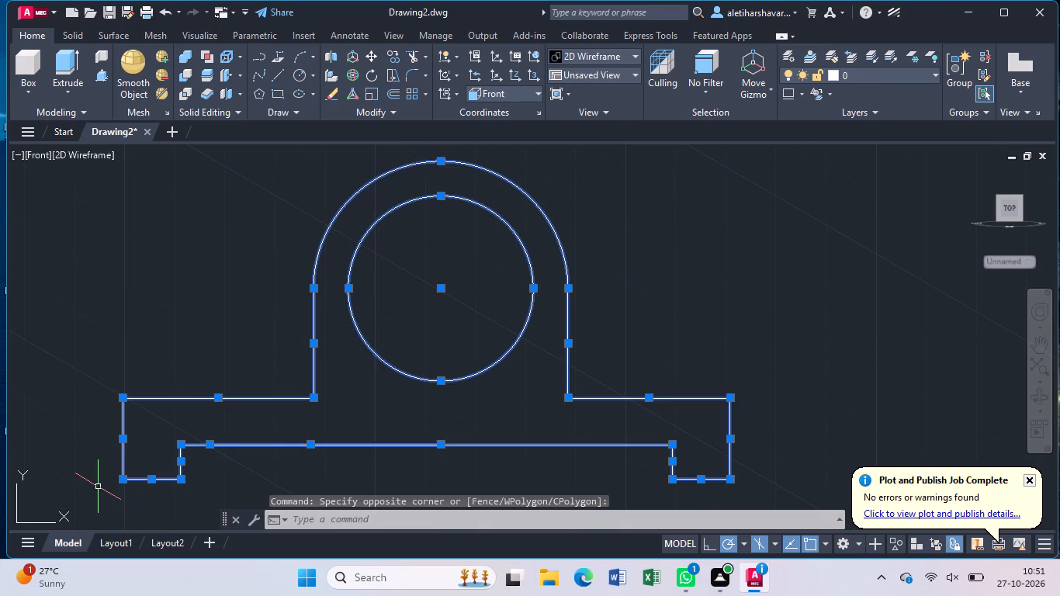
pyautogui.press('j')
pyautogui.press('Return')
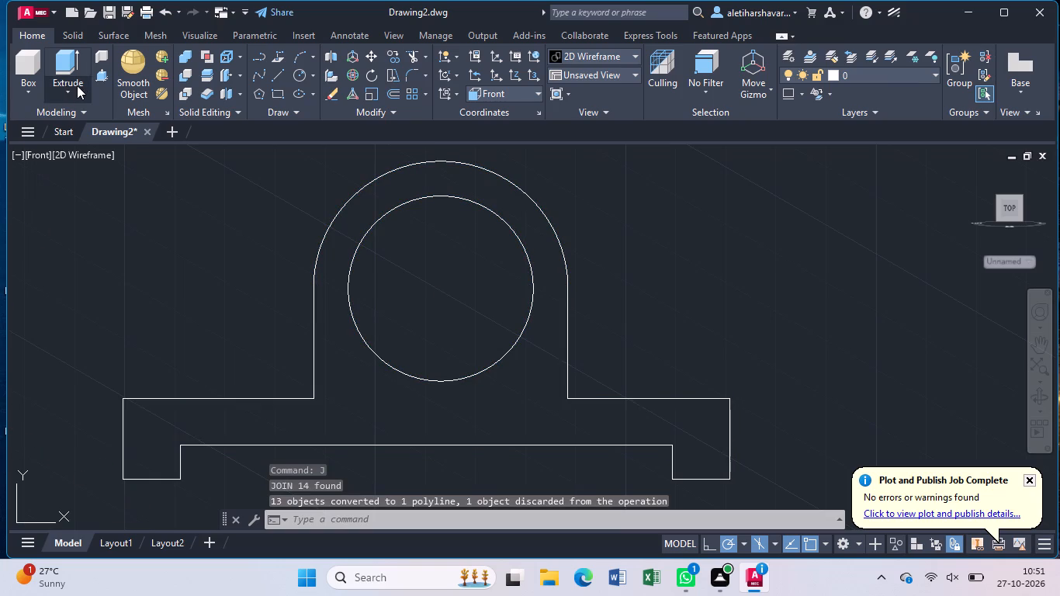
# Presspull the area between the joined outline and the circular hole to an extrusion height of 80.
pyautogui.click(97, 76)
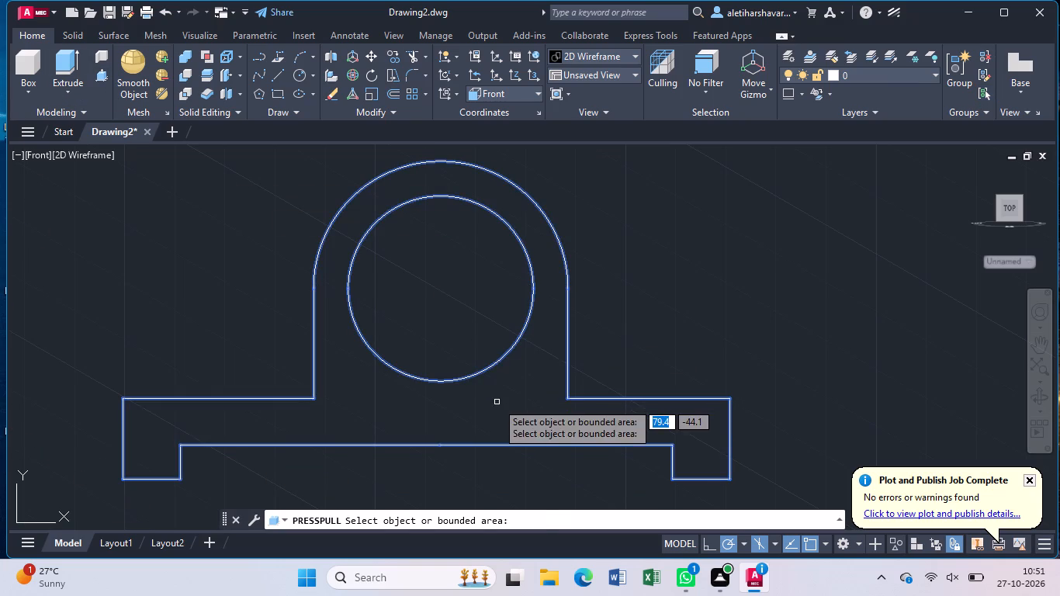
pyautogui.click(497, 402)
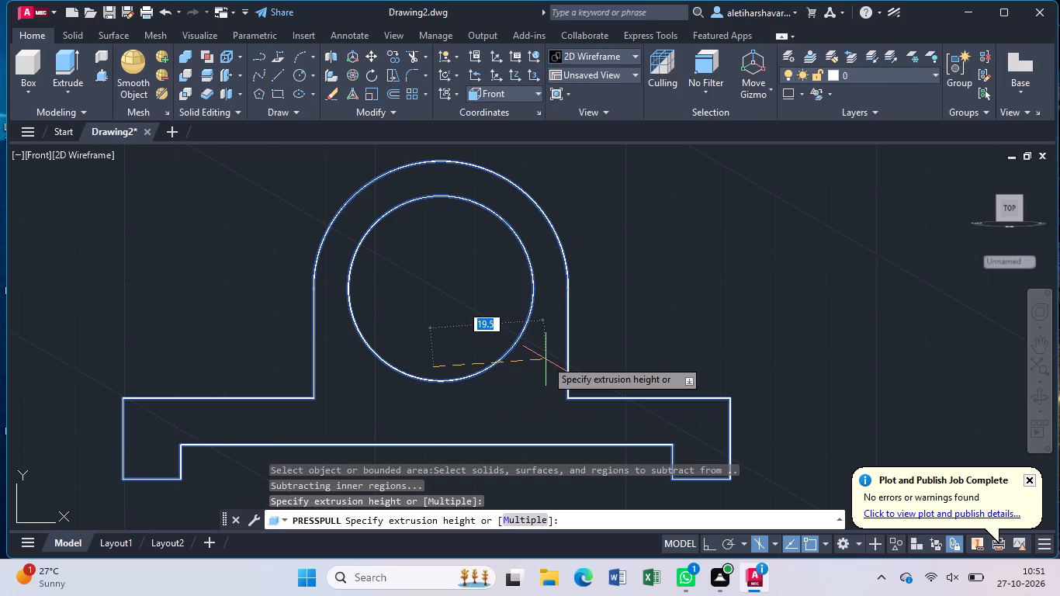
pyautogui.write('80')
pyautogui.press('Return')
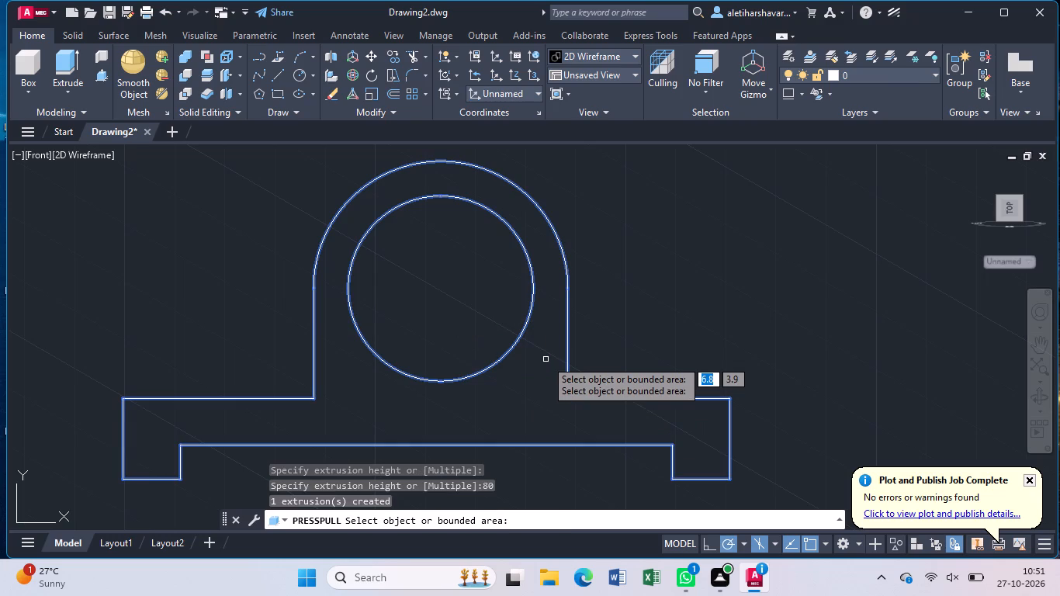
pyautogui.press('Return')
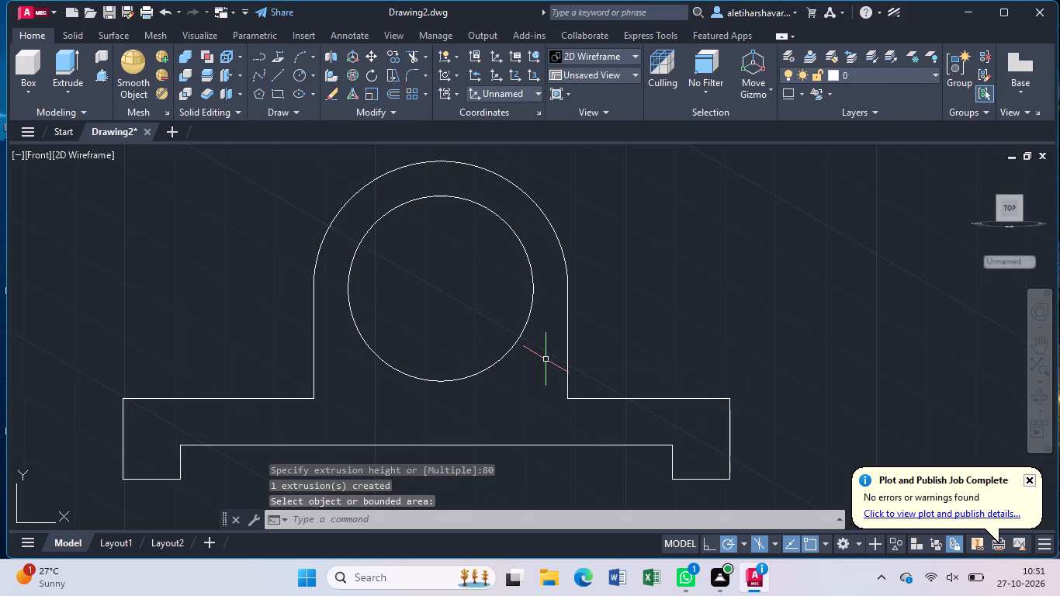
# Display the model in the Shaded visual style and orbit around the extruded solid to inspect its shape.
pyautogui.click(88, 156)
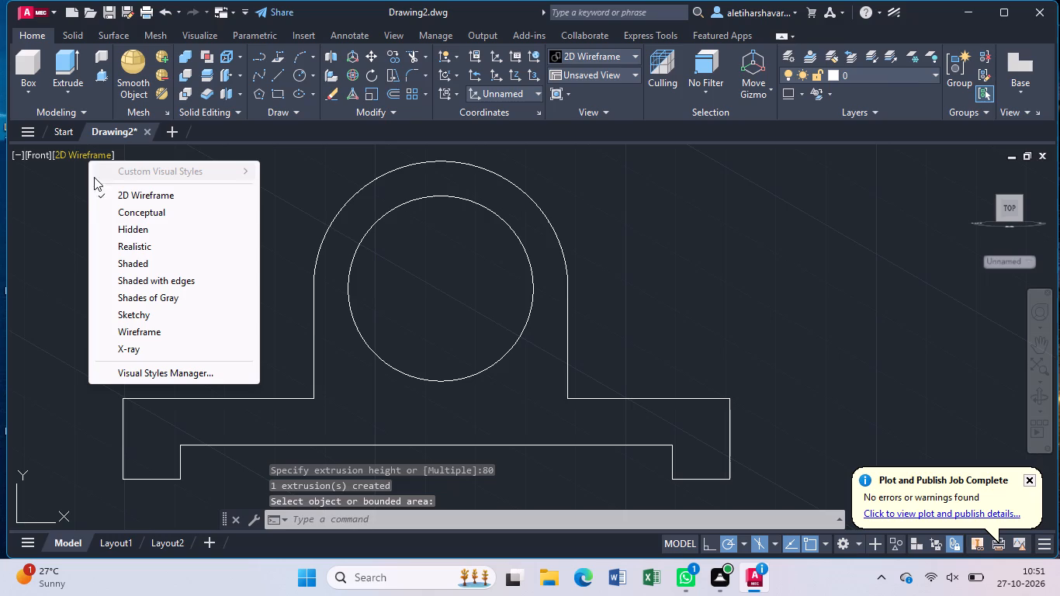
pyautogui.click(132, 261)
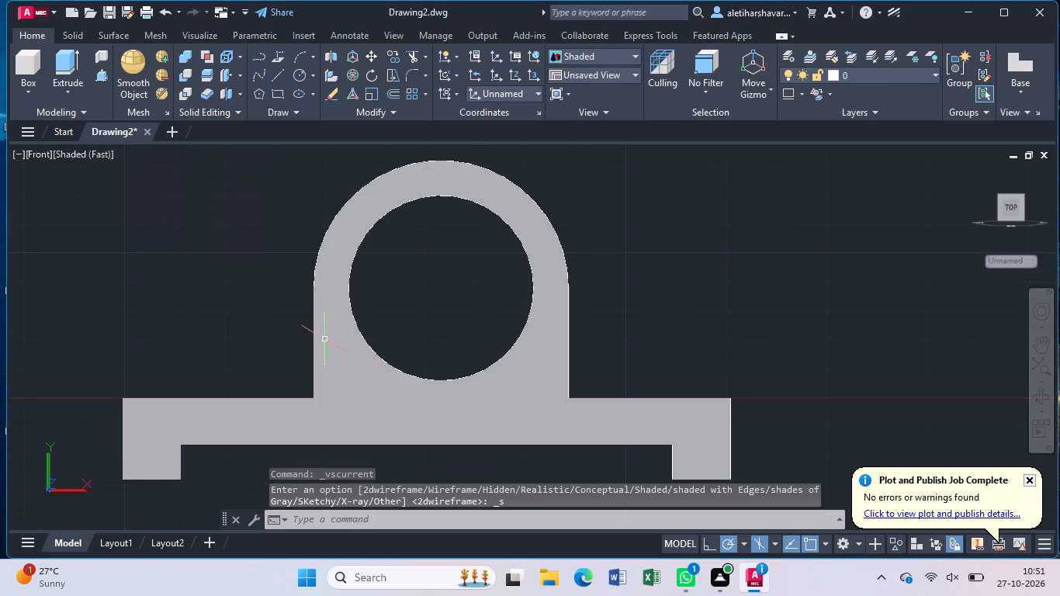
pyautogui.click(1049, 400)
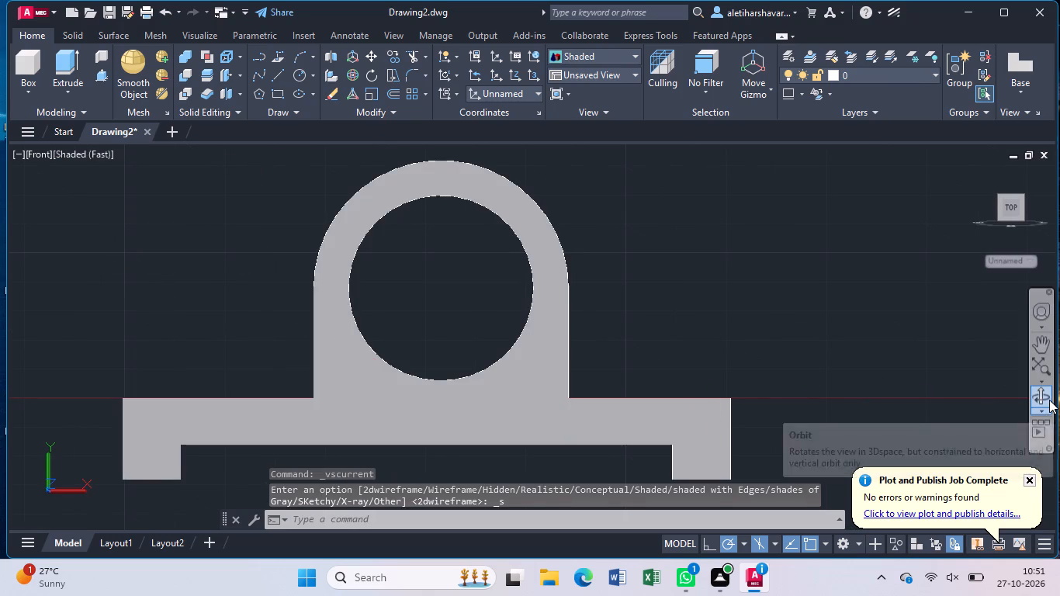
pyautogui.moveTo(916, 367); pyautogui.dragTo(788, 379)
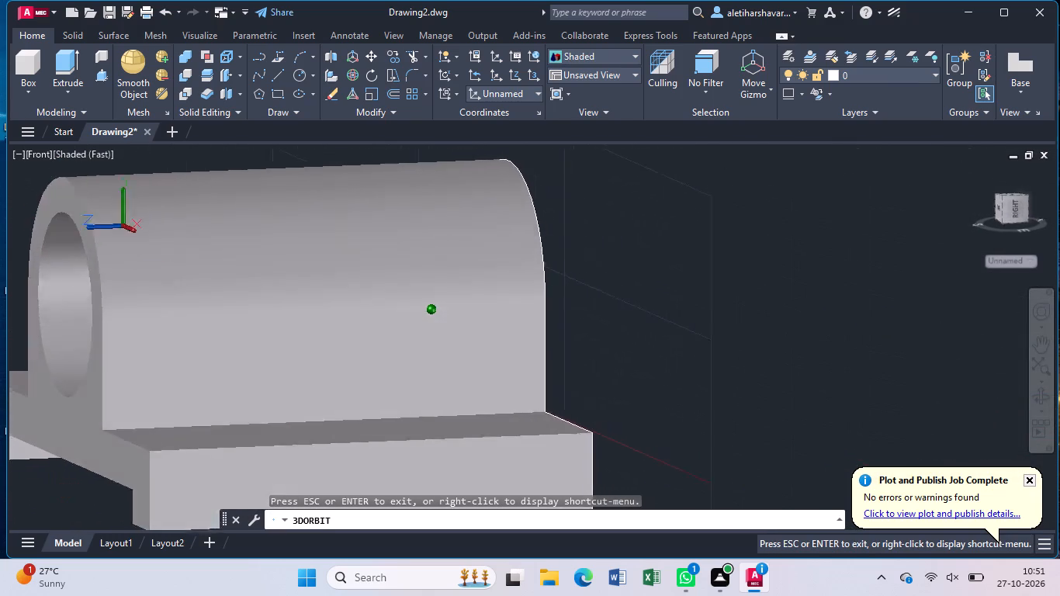
pyautogui.moveTo(788, 379); pyautogui.dragTo(639, 386)
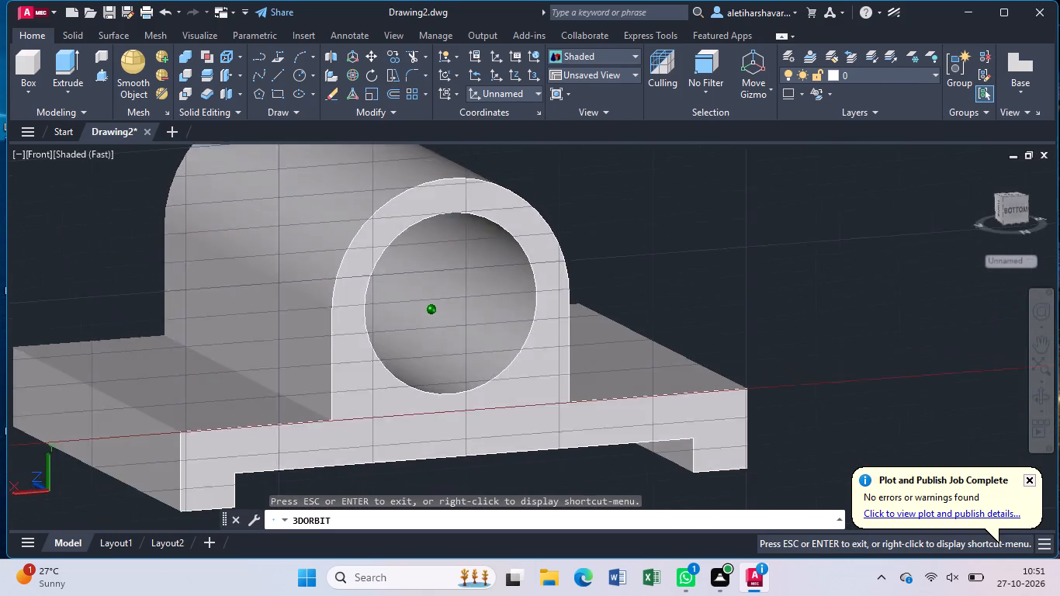
pyautogui.moveTo(639, 386); pyautogui.dragTo(582, 405)
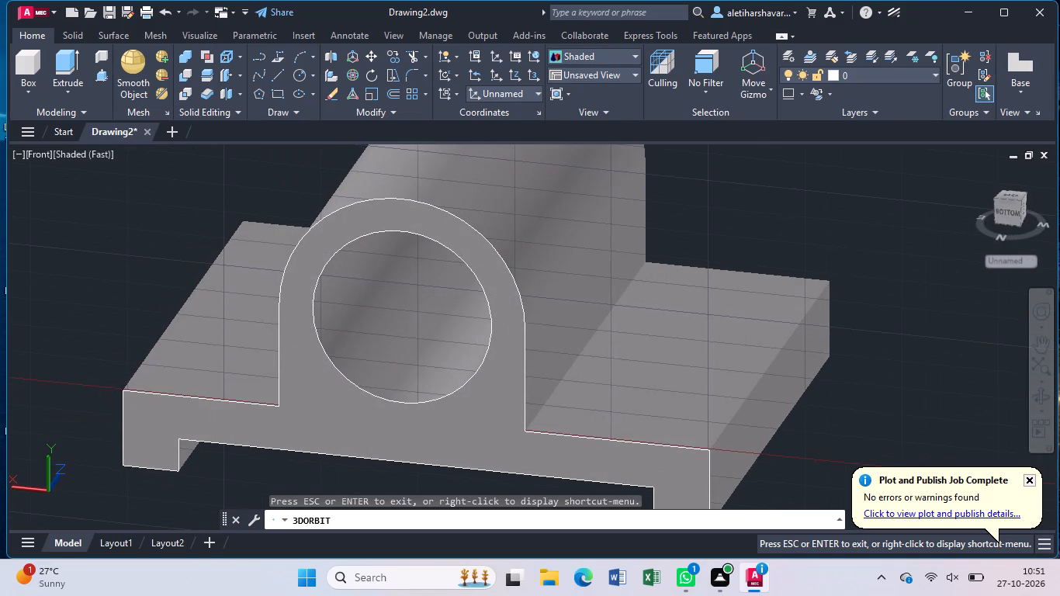
pyautogui.press('Escape')
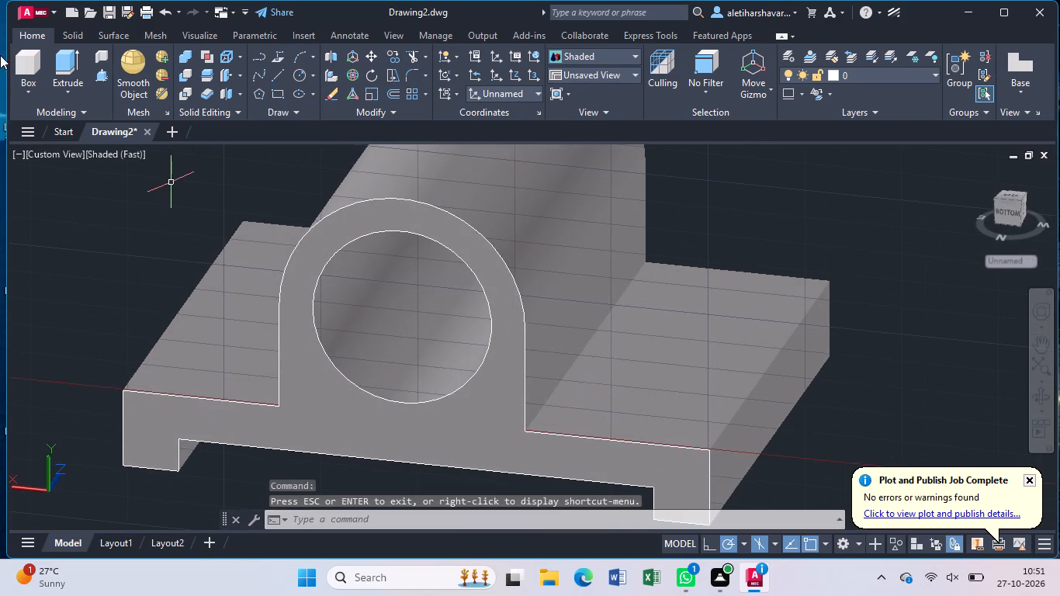
# Switch the viewport to the Top view with the whole solid in sight.
pyautogui.click(56, 151)
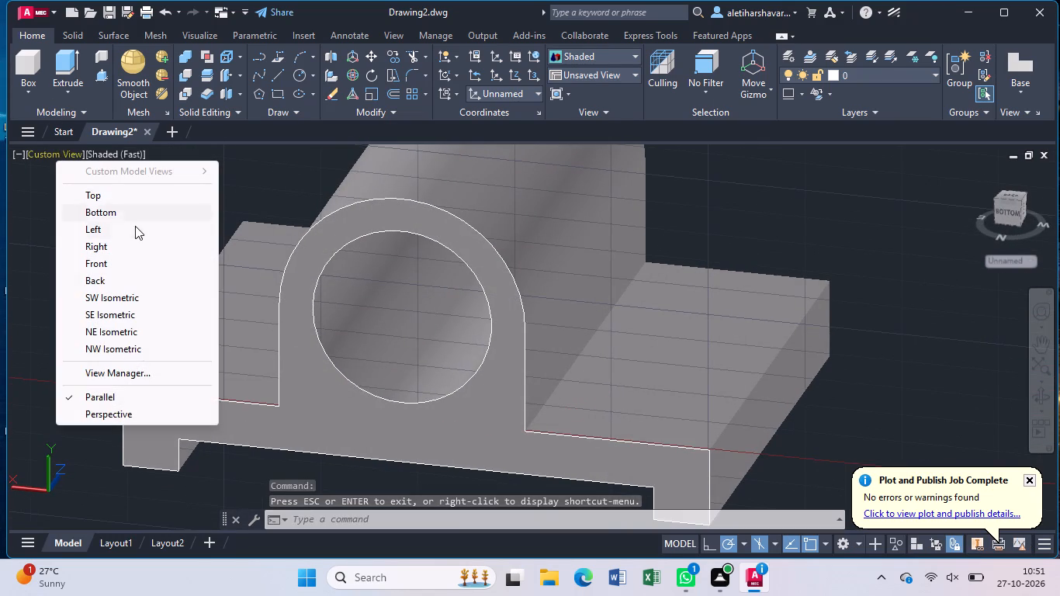
pyautogui.click(130, 199)
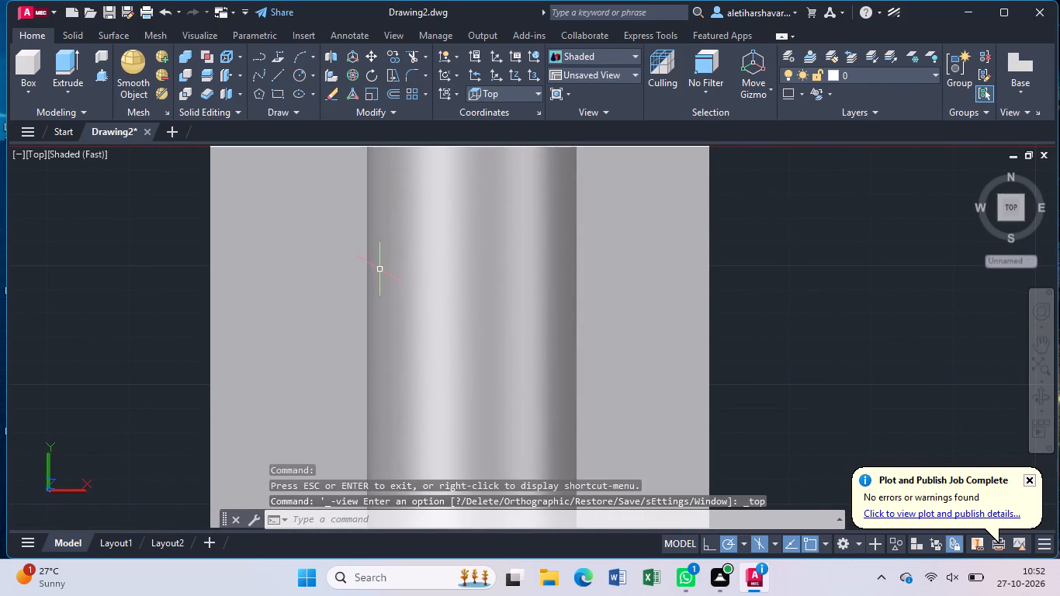
pyautogui.scroll(-1, 378, 272)
pyautogui.scroll(1, 358, 268)
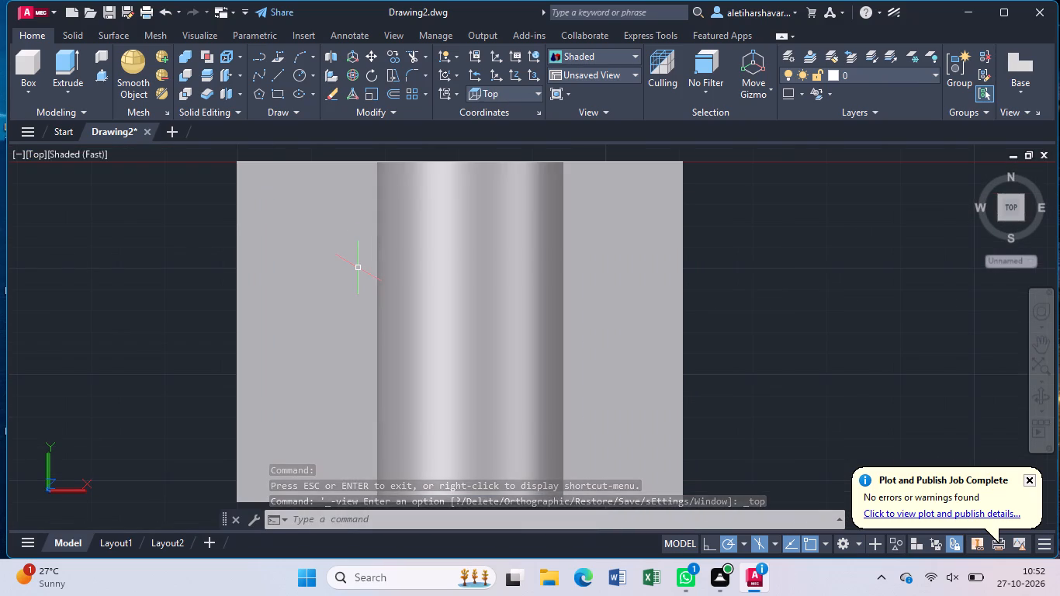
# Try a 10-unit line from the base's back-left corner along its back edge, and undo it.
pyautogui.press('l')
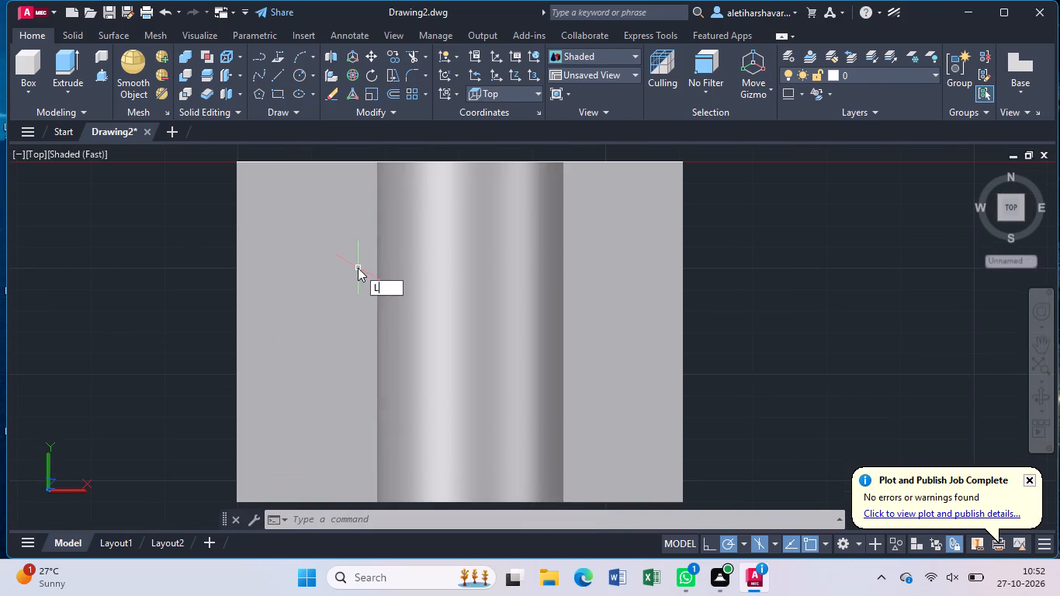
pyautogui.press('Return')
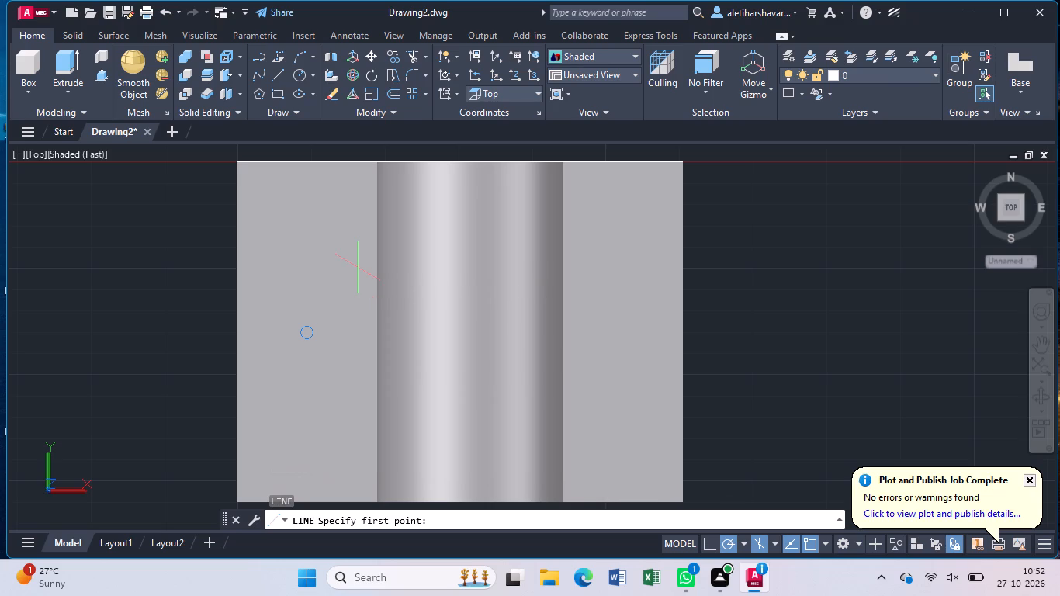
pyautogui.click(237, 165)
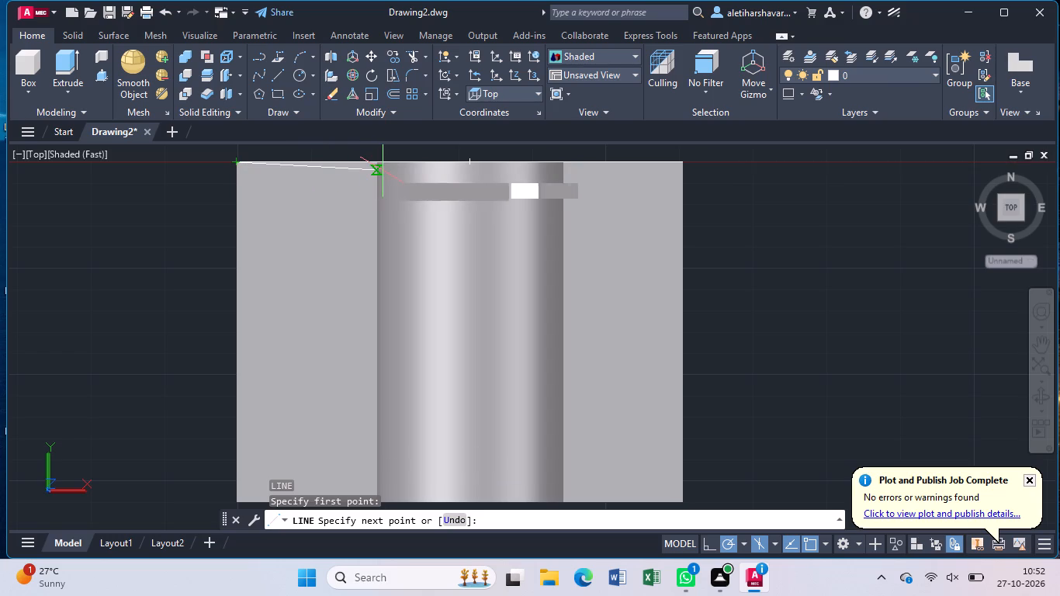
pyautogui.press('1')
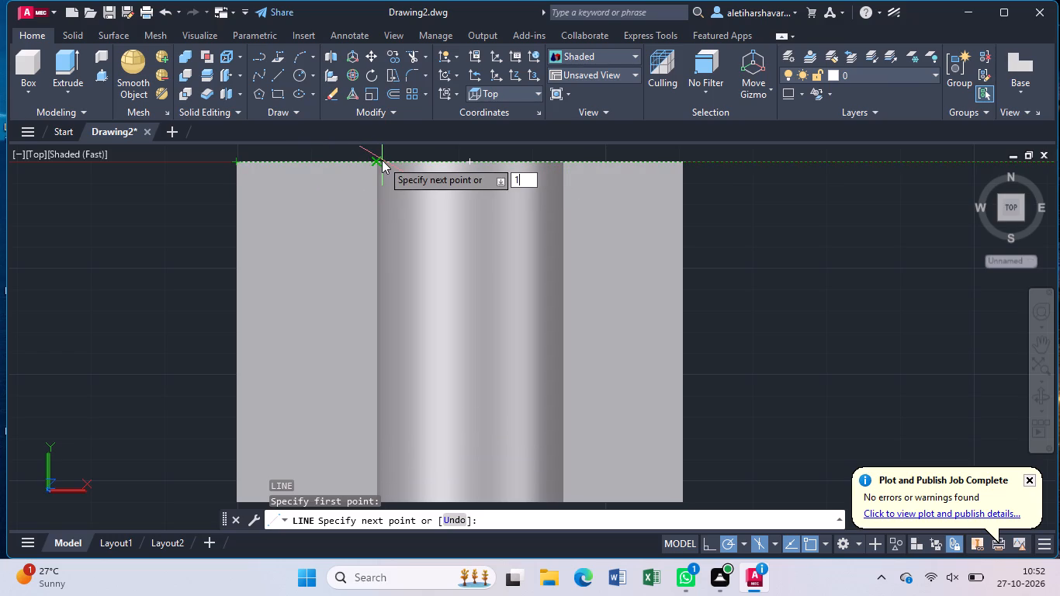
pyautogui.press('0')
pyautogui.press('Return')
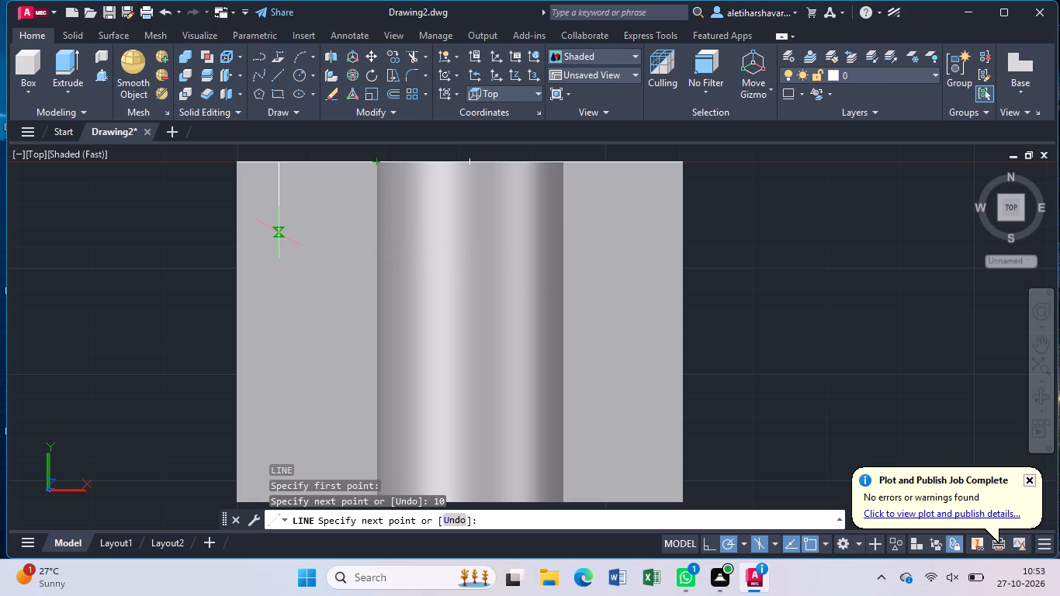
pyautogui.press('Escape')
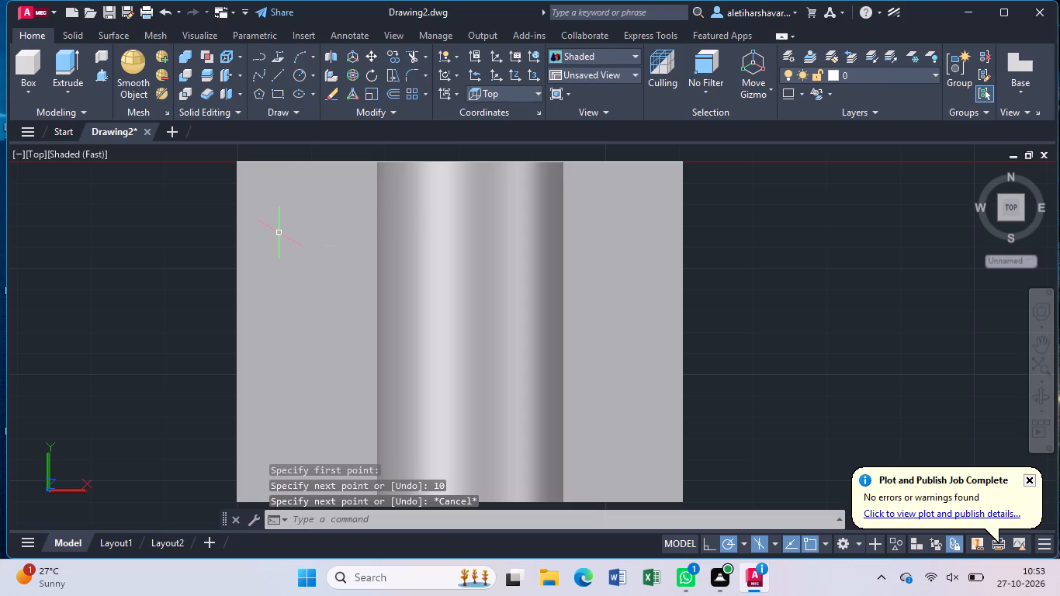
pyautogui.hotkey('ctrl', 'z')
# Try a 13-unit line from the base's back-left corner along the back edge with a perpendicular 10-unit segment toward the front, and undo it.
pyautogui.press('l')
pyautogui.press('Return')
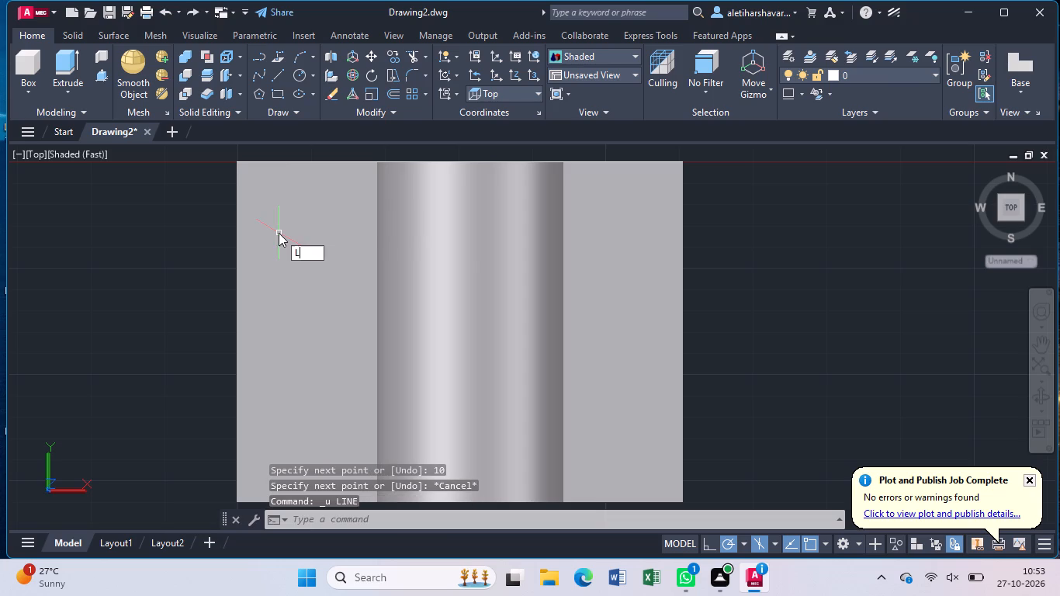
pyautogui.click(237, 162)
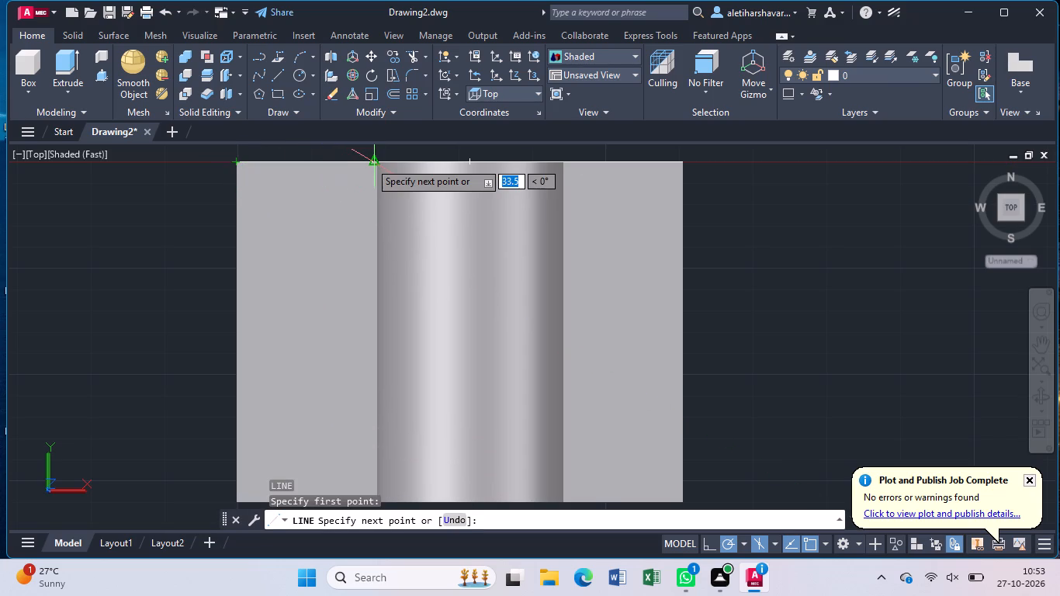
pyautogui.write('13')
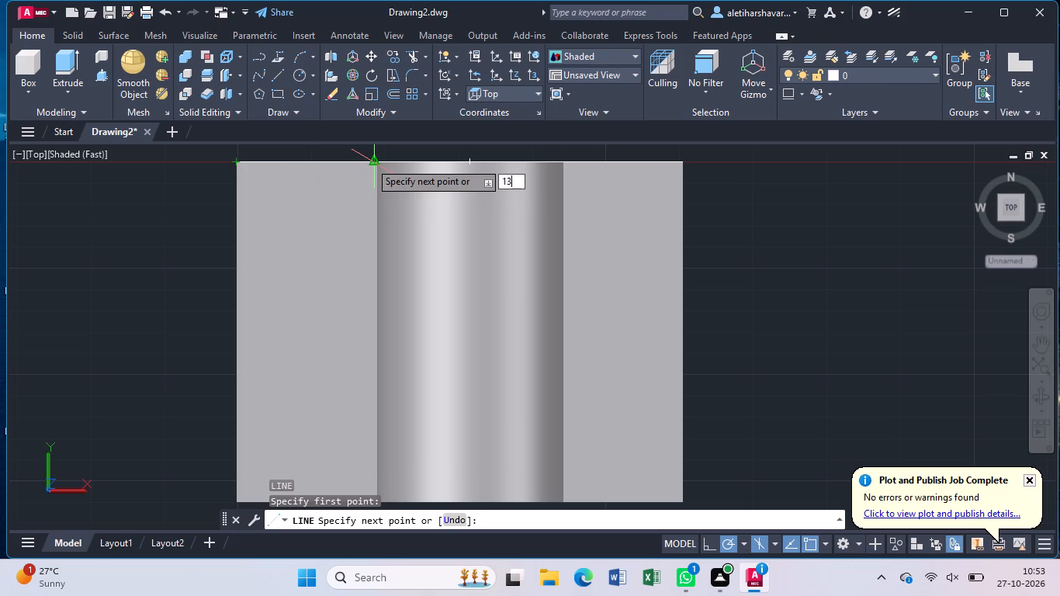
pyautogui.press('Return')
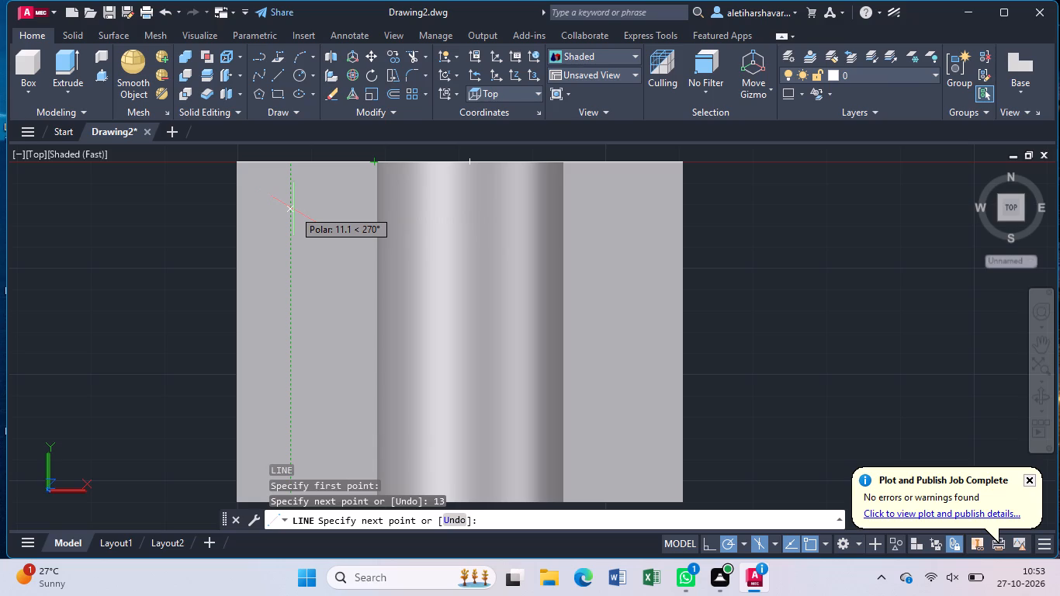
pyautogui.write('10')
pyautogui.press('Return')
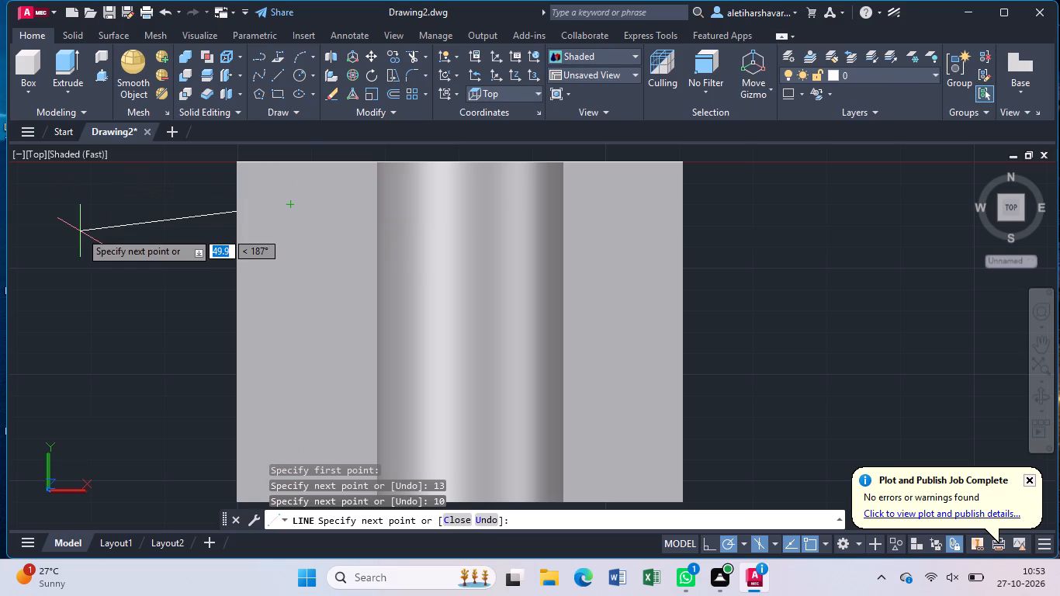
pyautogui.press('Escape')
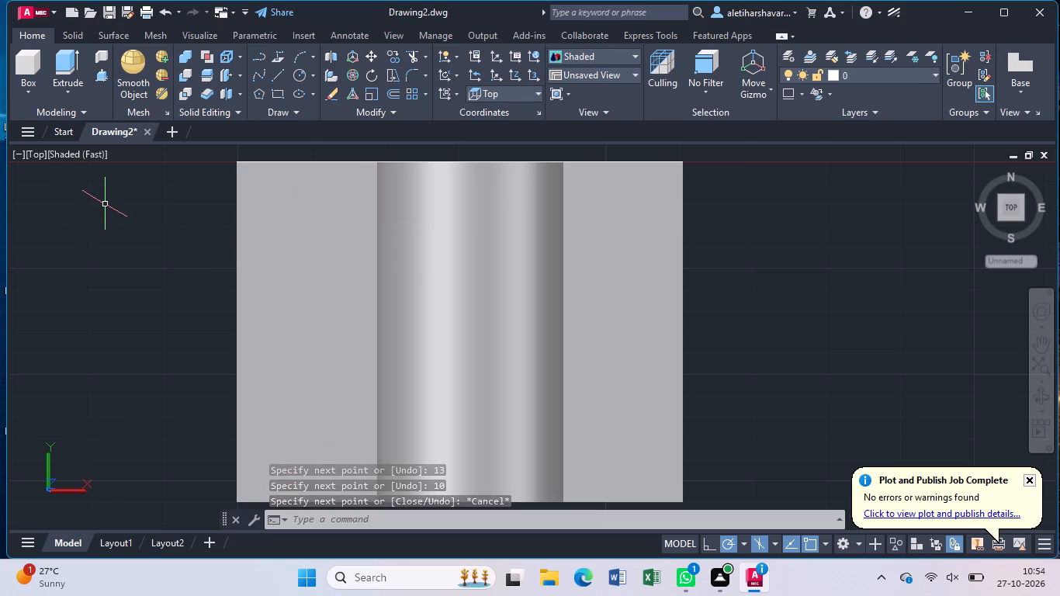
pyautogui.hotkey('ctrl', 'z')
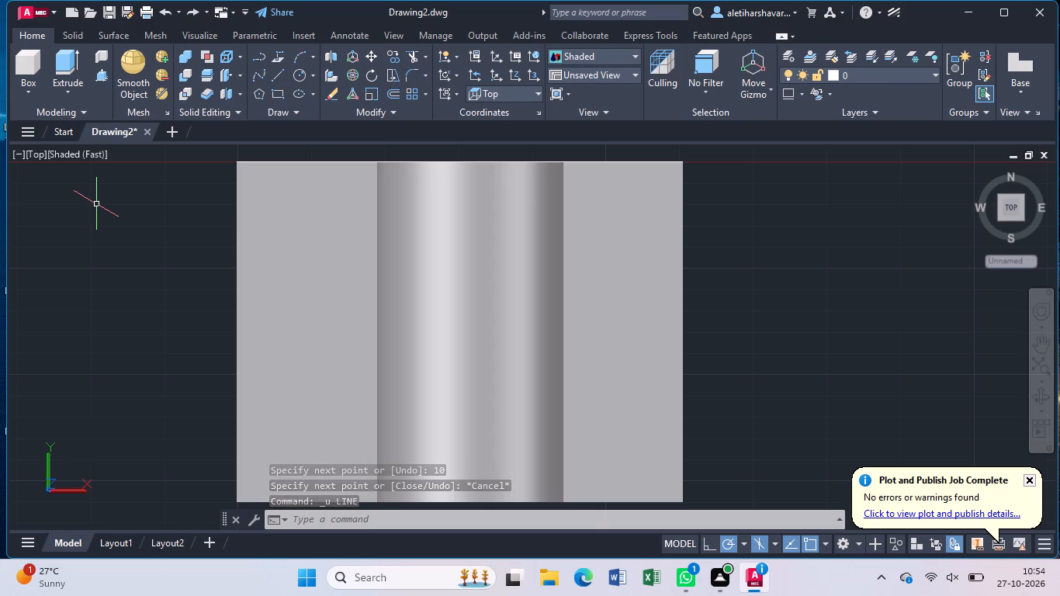
# Set the visual style to Shaded with edges.
pyautogui.click(71, 154)
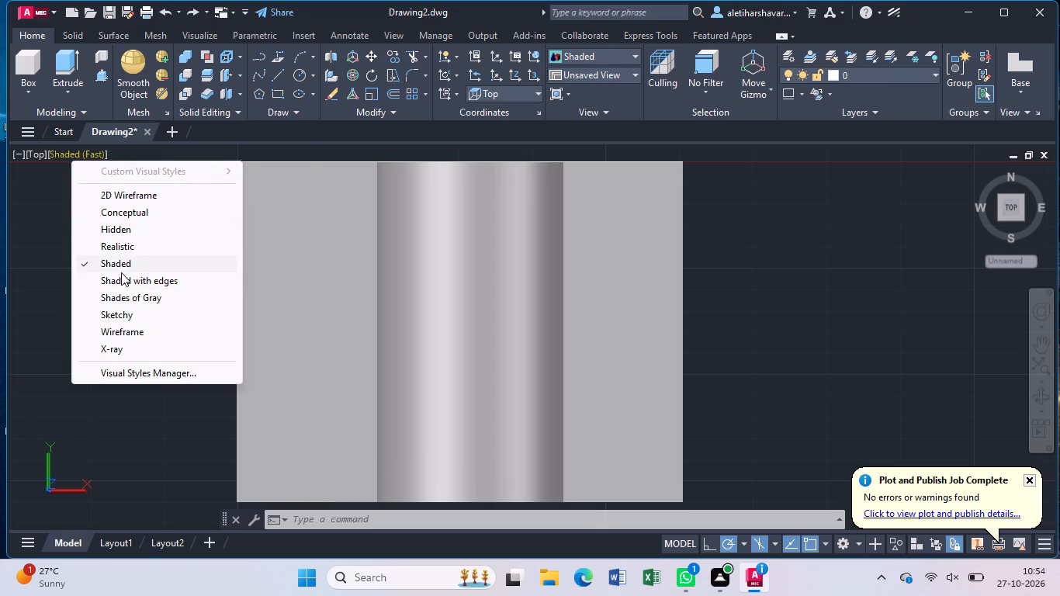
pyautogui.click(121, 279)
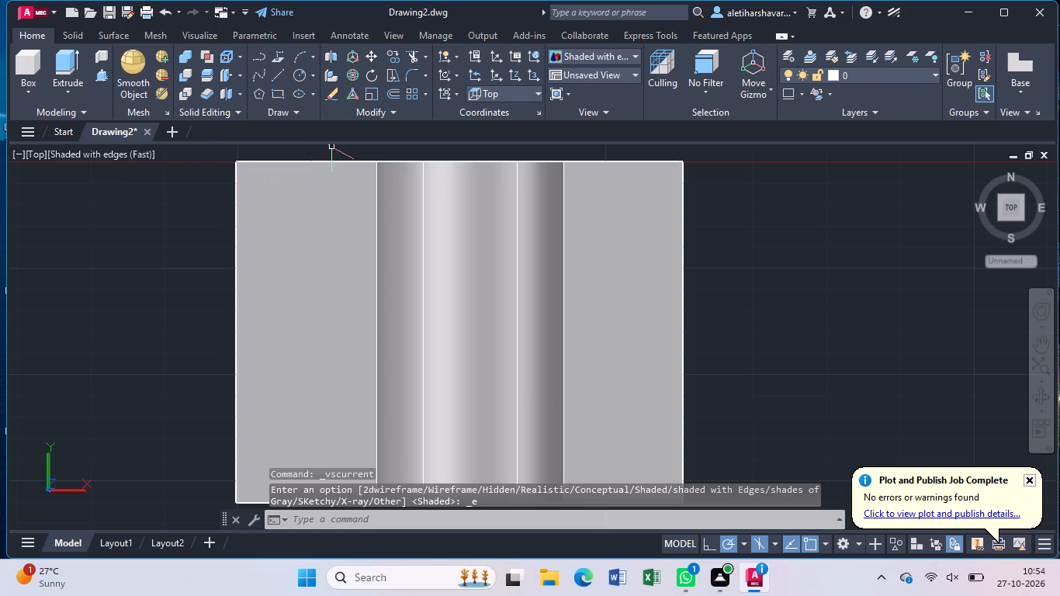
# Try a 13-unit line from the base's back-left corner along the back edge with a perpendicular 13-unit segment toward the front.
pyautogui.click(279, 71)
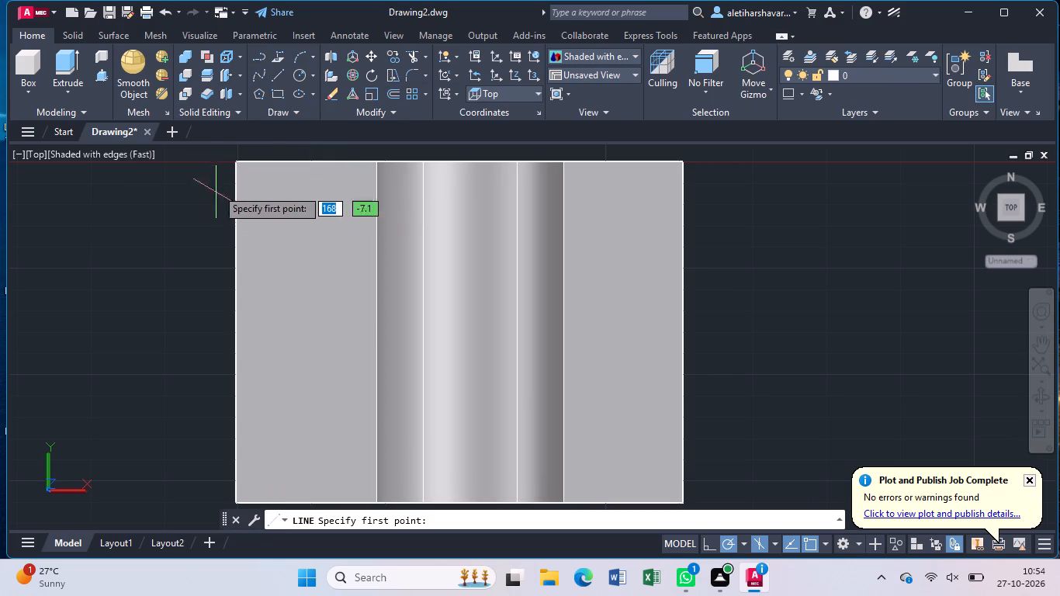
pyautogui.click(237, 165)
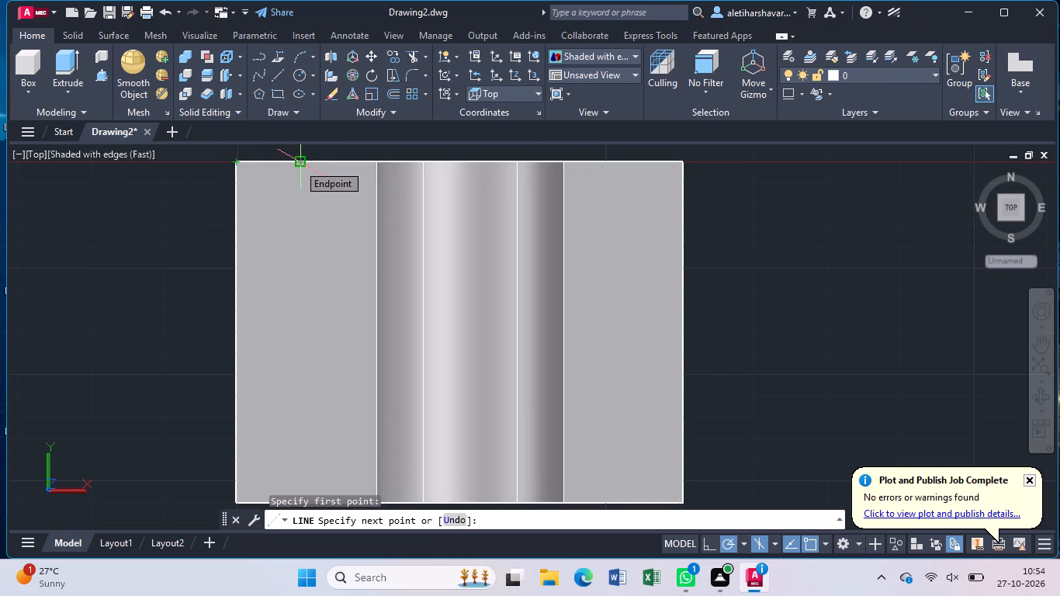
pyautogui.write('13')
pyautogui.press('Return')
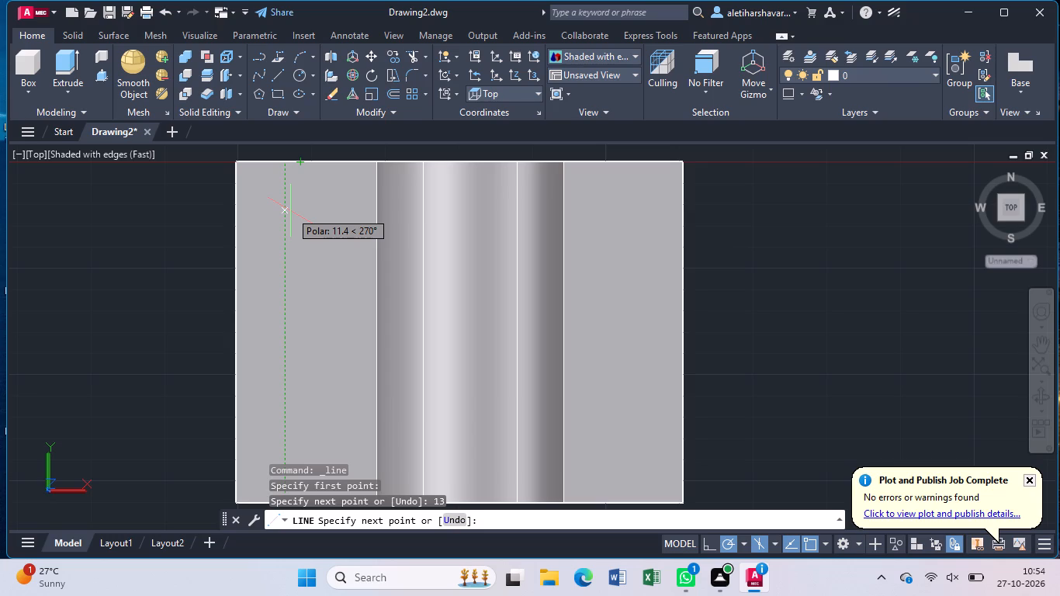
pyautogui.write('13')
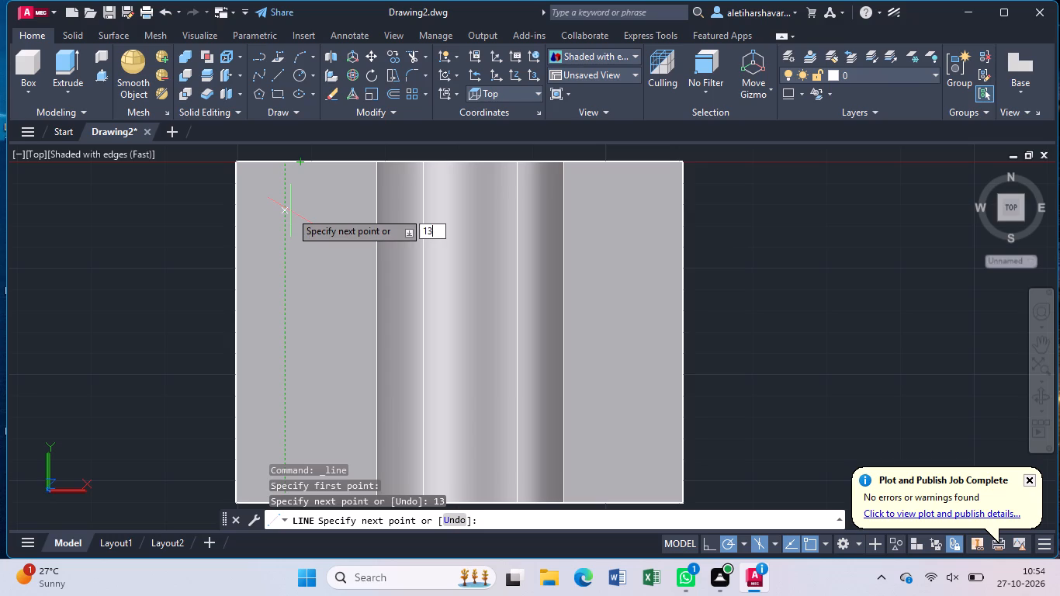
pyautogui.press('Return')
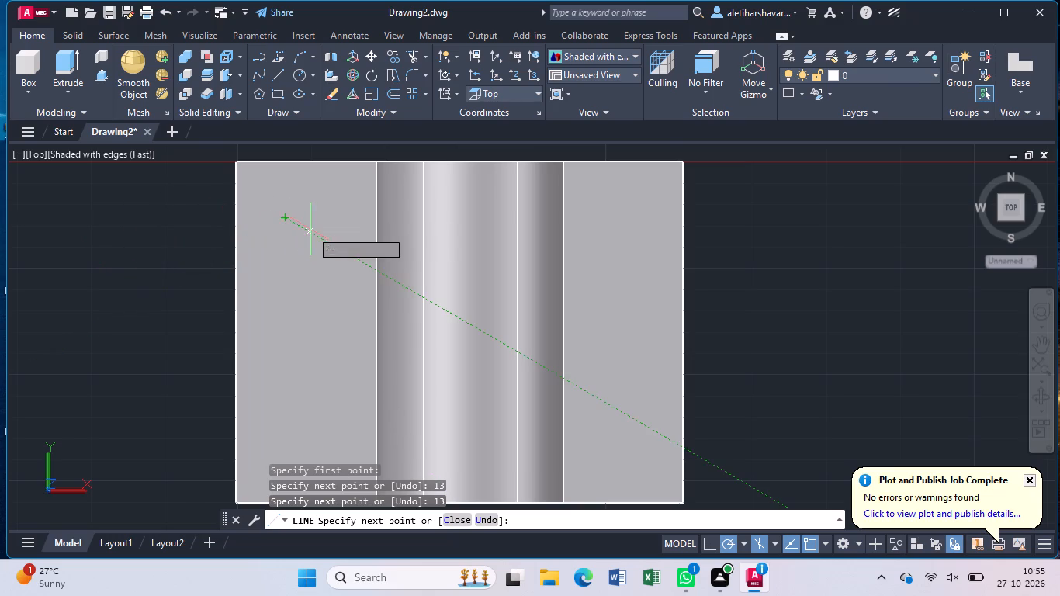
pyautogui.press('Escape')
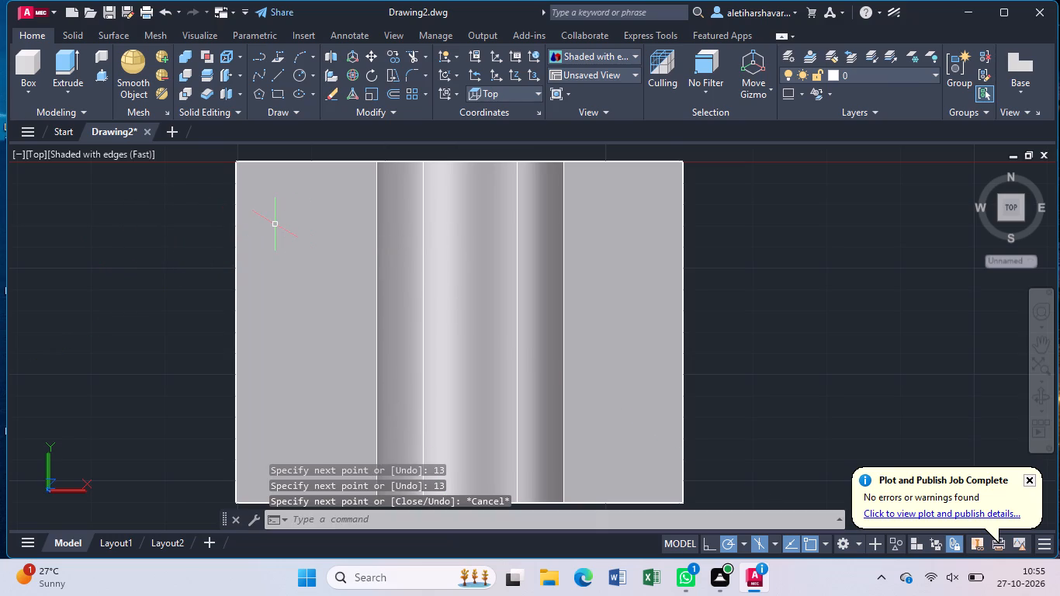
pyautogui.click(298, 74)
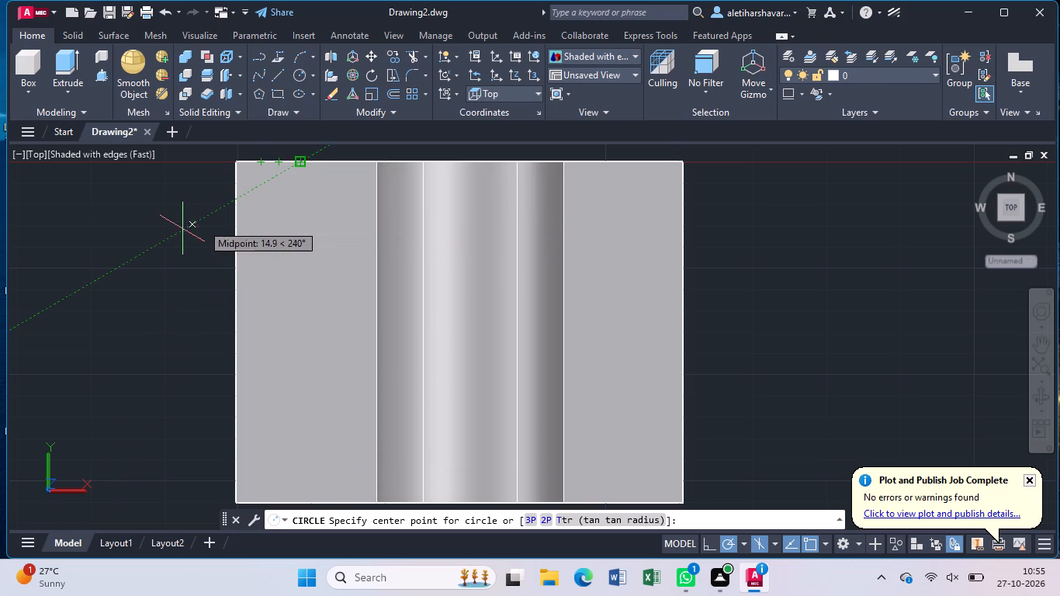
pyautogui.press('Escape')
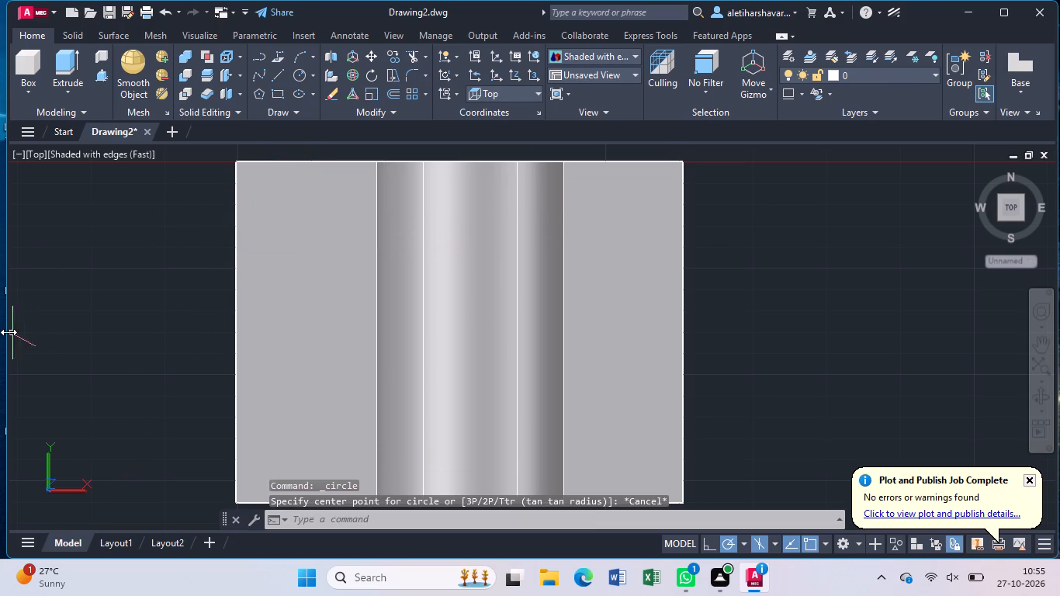
# Examine the solid and the position of the new lines from the Back view, the Bottom view and several orbited angles.
pyautogui.click(34, 152)
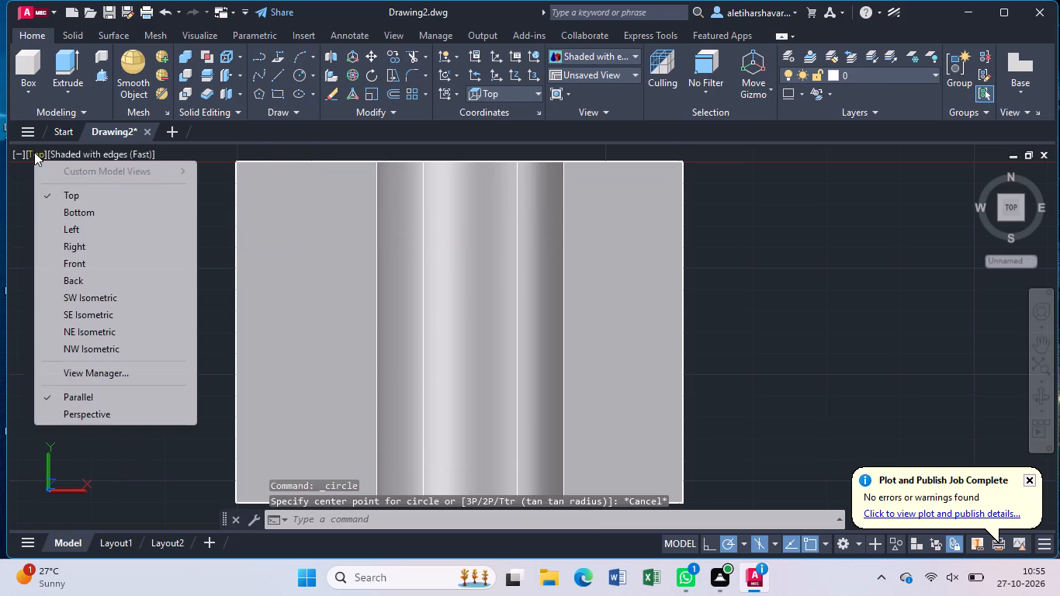
pyautogui.click(78, 282)
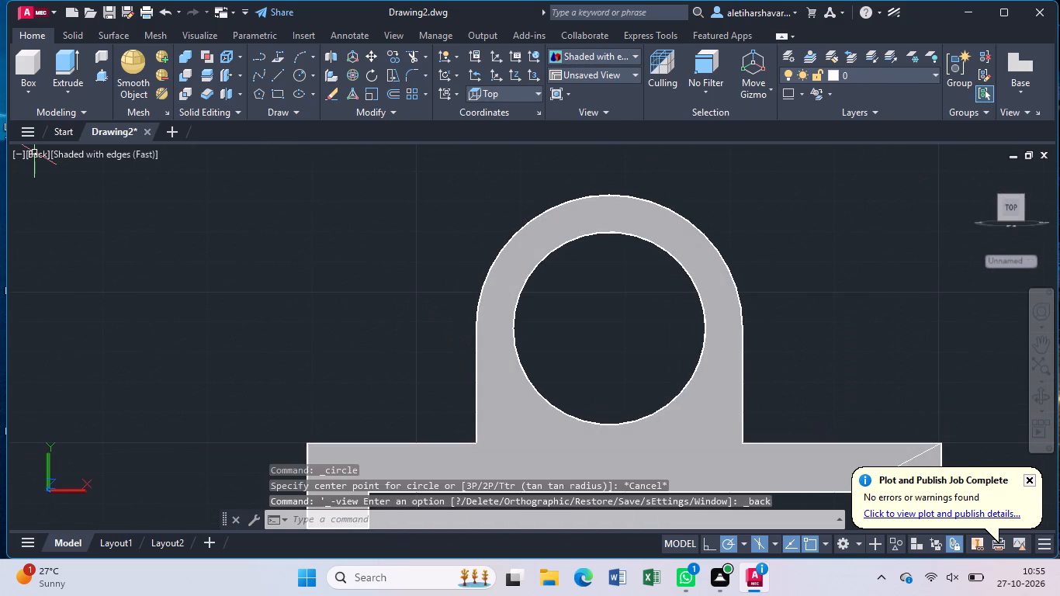
pyautogui.click(28, 155)
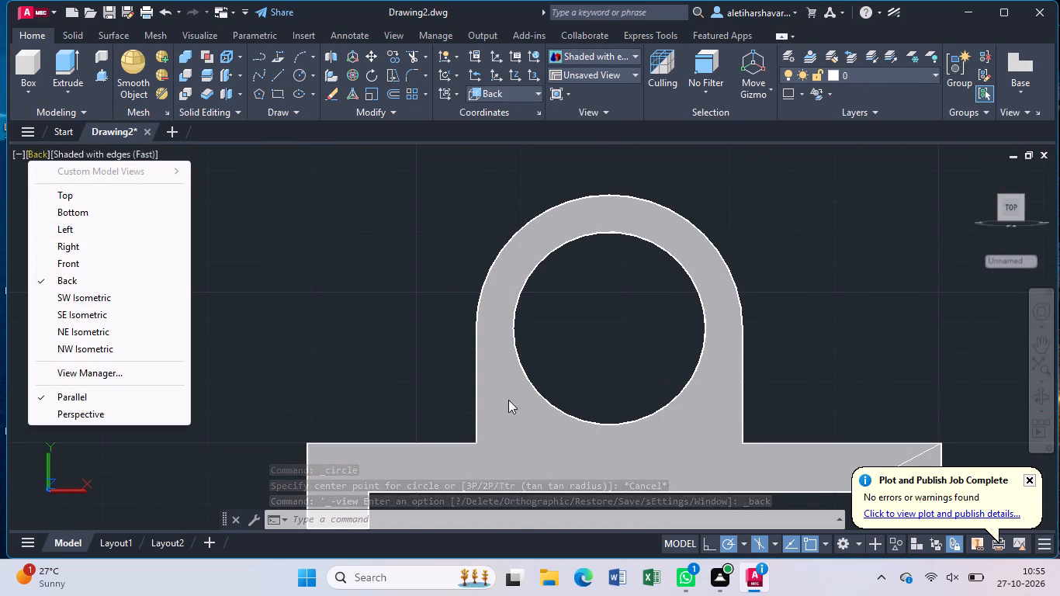
pyautogui.click(88, 214)
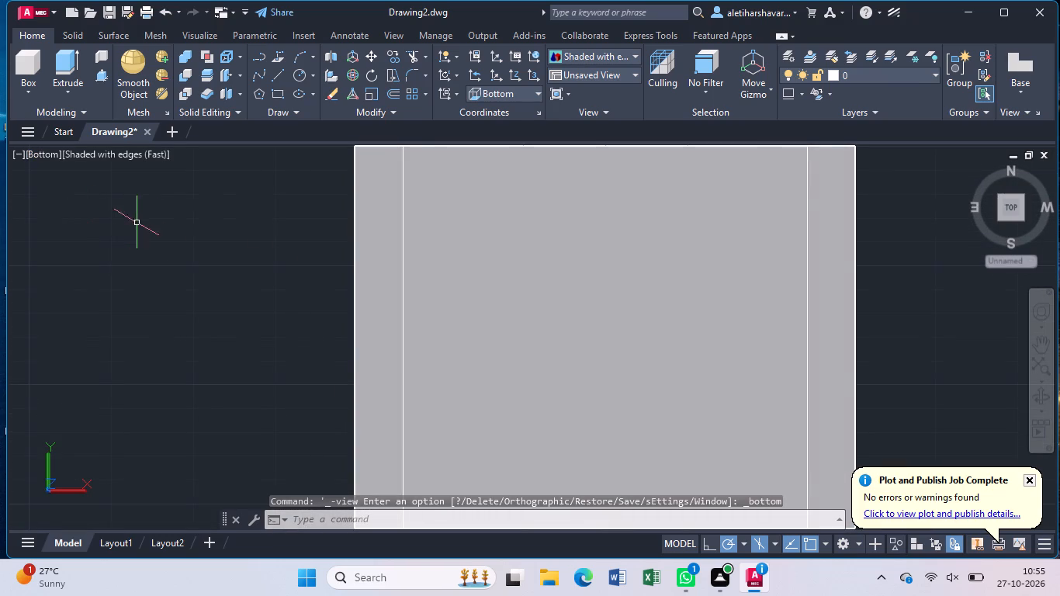
pyautogui.click(1037, 399)
pyautogui.moveTo(925, 330); pyautogui.dragTo(933, 378)
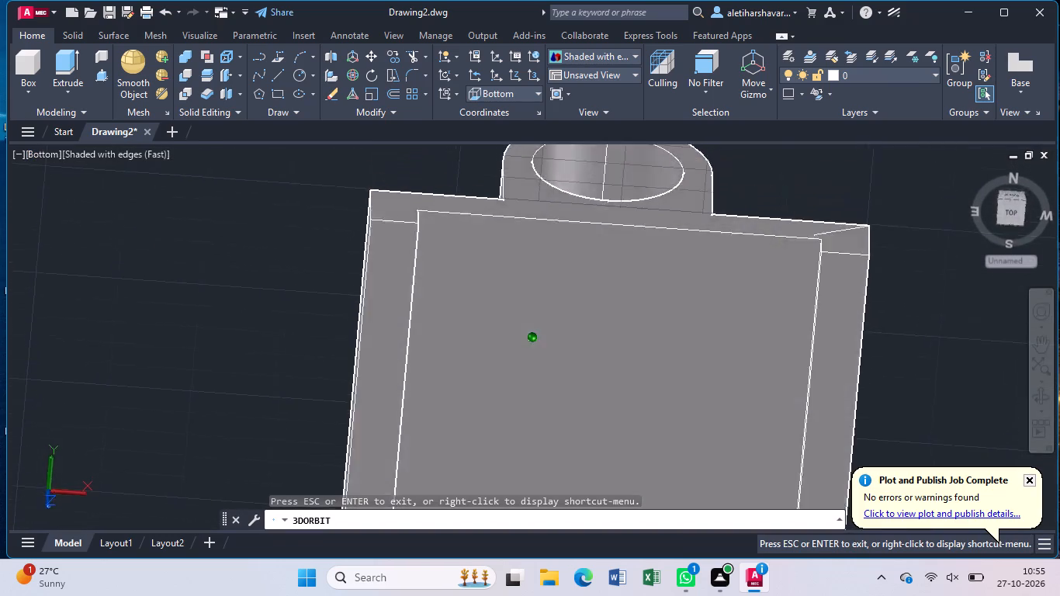
pyautogui.moveTo(933, 378); pyautogui.dragTo(944, 399)
pyautogui.moveTo(911, 304); pyautogui.dragTo(909, 387)
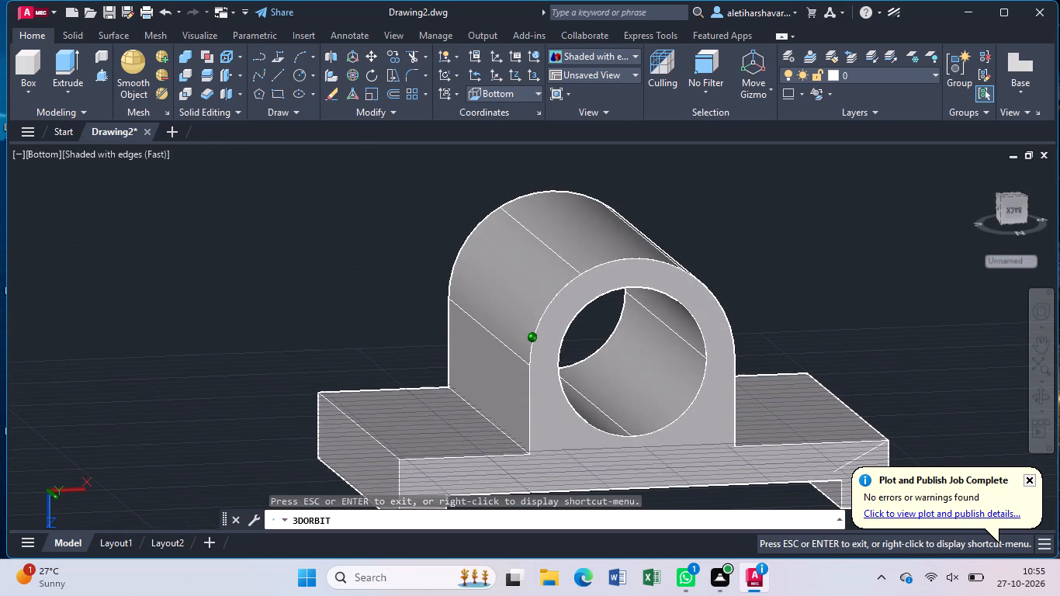
pyautogui.moveTo(892, 326); pyautogui.dragTo(835, 310)
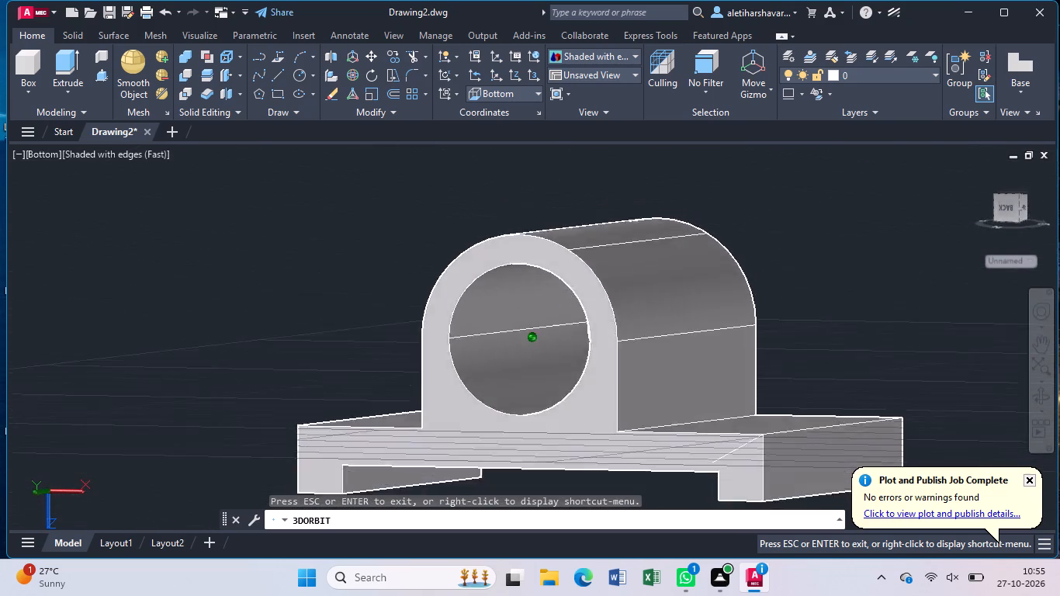
pyautogui.moveTo(835, 310); pyautogui.dragTo(873, 349)
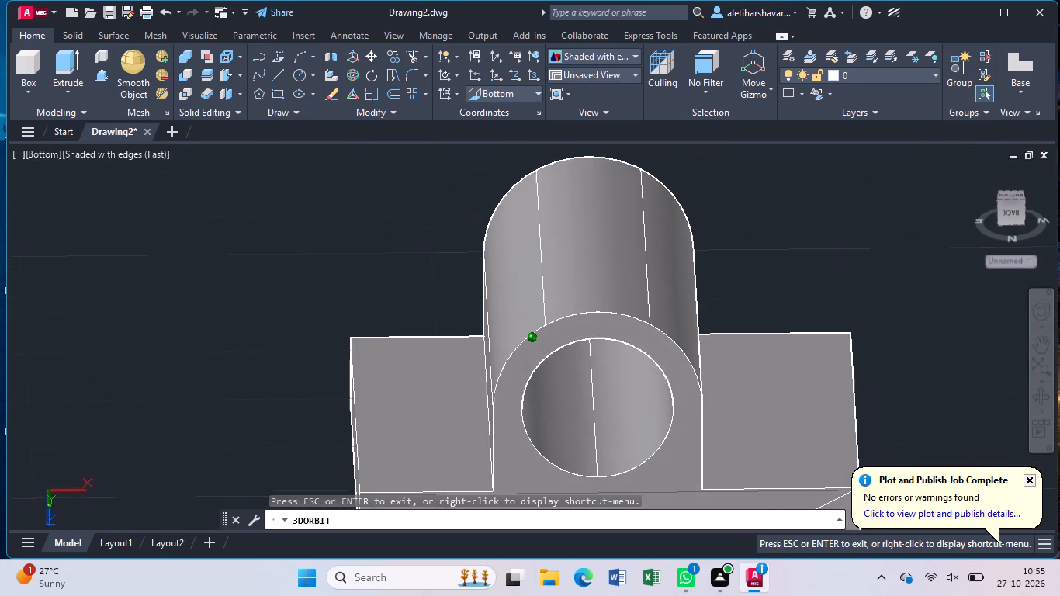
pyautogui.moveTo(873, 349); pyautogui.dragTo(858, 316)
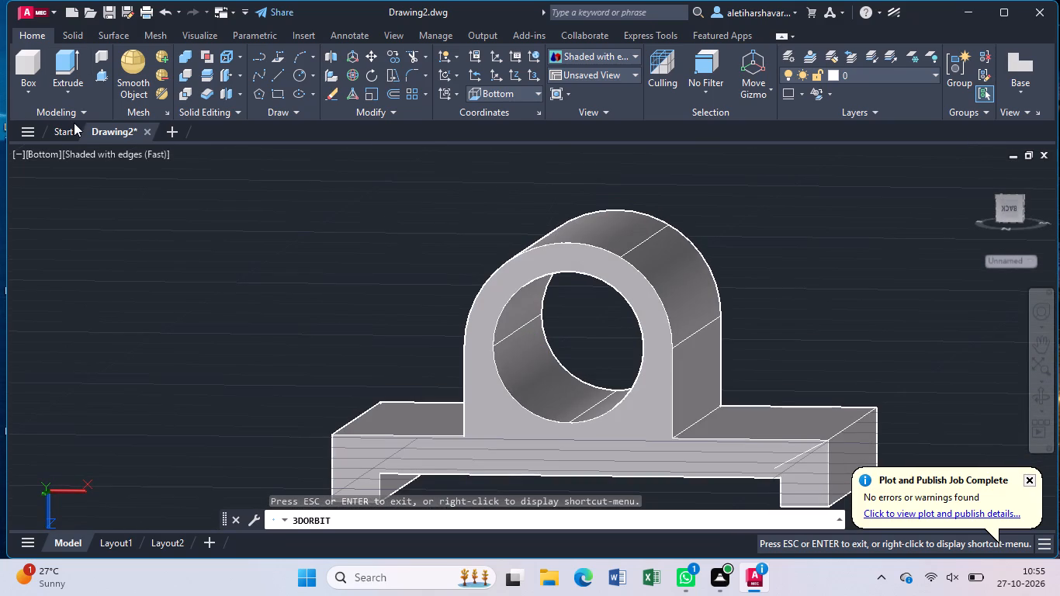
pyautogui.click(137, 154)
pyautogui.press('Escape')
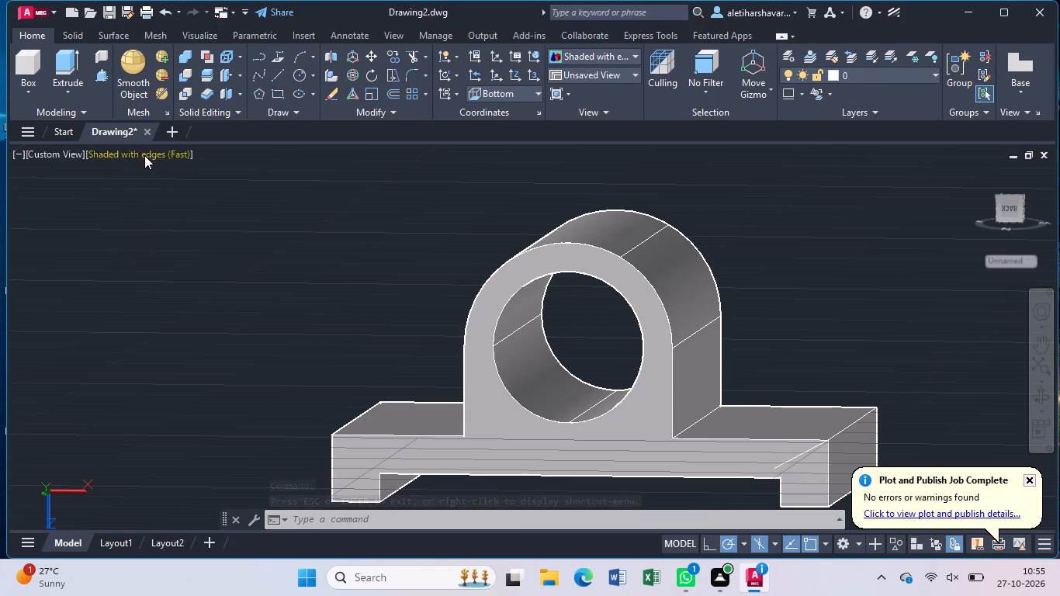
# Set the visual style to 2D Wireframe.
pyautogui.click(144, 156)
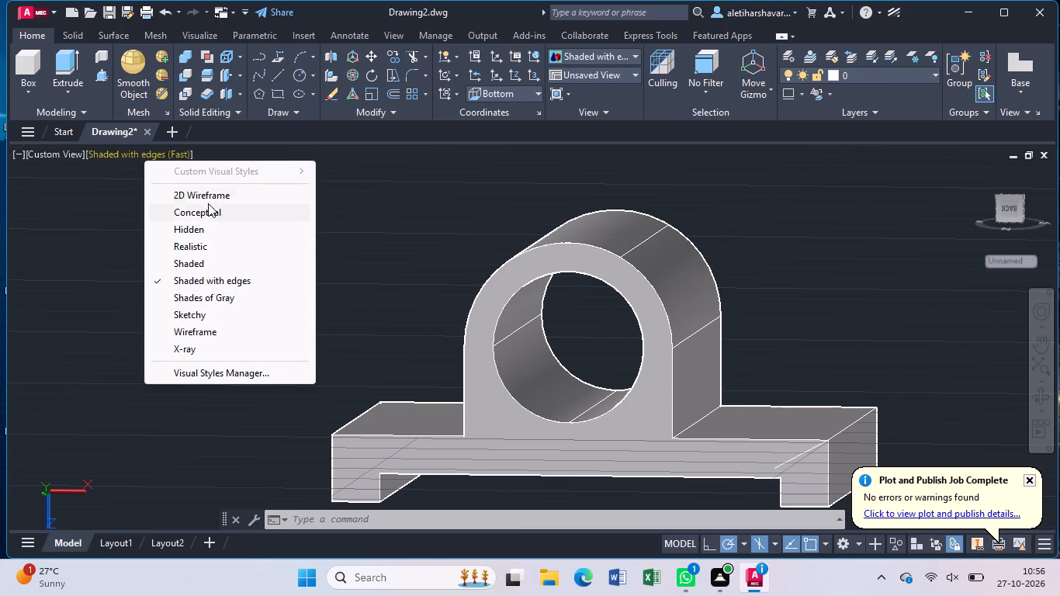
pyautogui.click(210, 196)
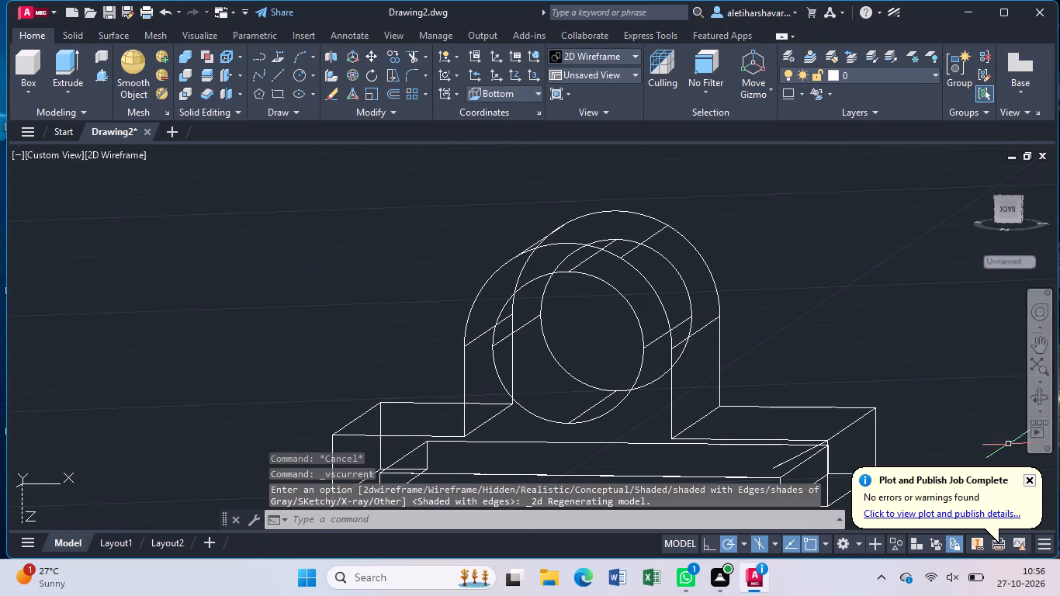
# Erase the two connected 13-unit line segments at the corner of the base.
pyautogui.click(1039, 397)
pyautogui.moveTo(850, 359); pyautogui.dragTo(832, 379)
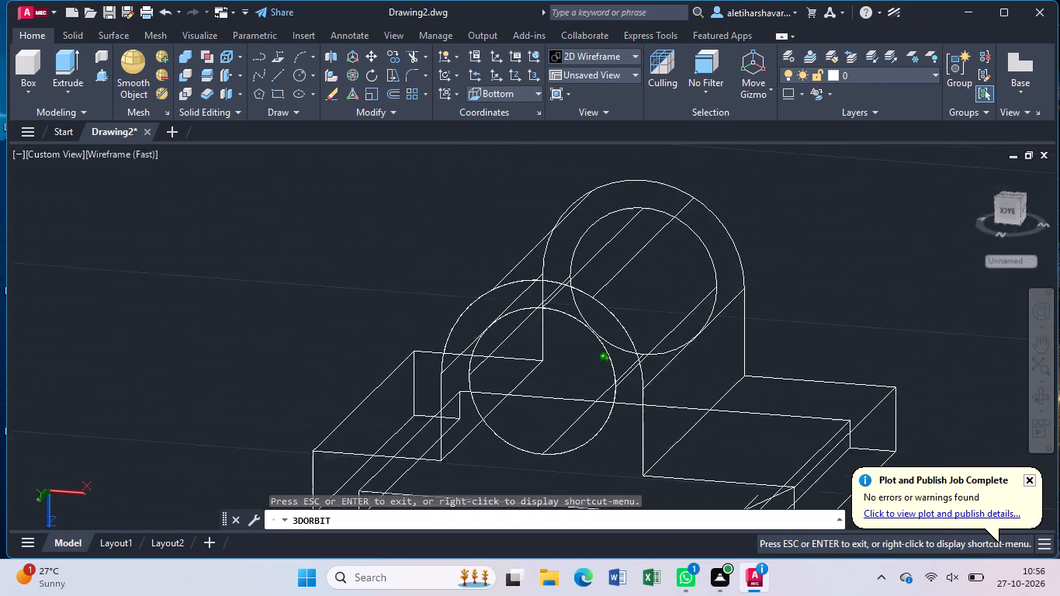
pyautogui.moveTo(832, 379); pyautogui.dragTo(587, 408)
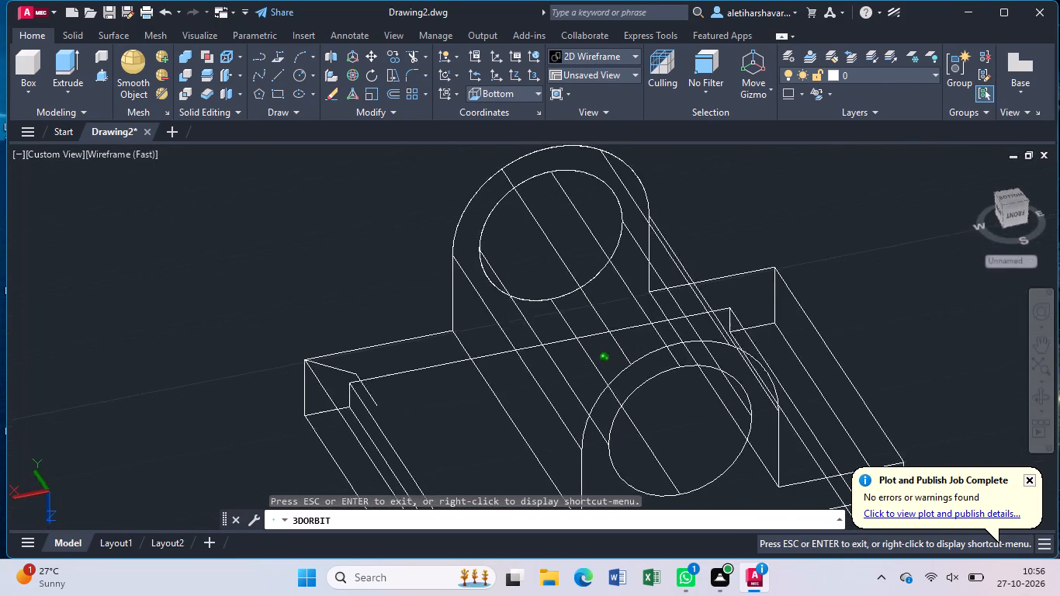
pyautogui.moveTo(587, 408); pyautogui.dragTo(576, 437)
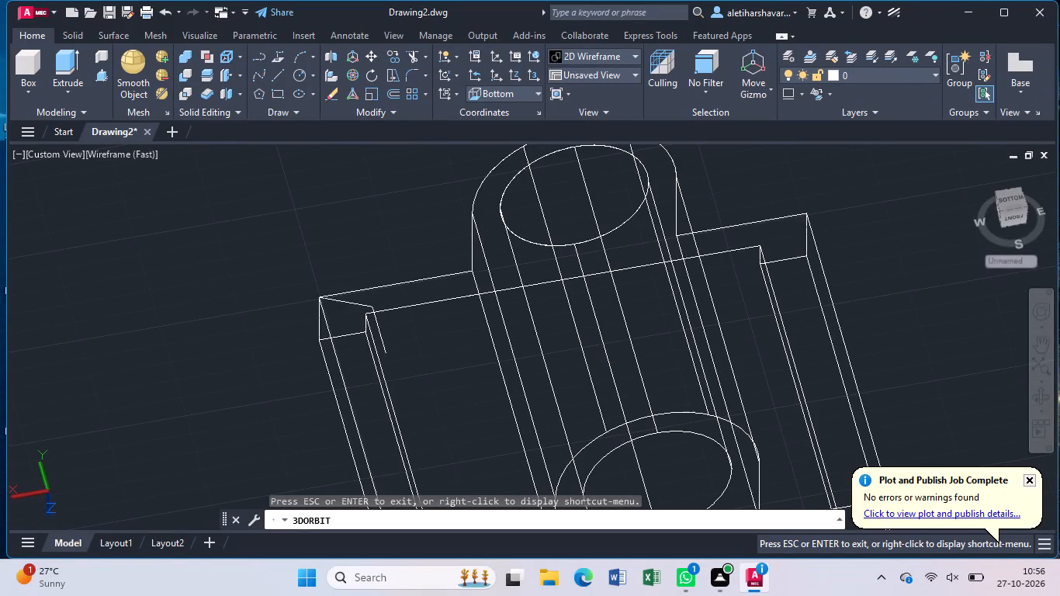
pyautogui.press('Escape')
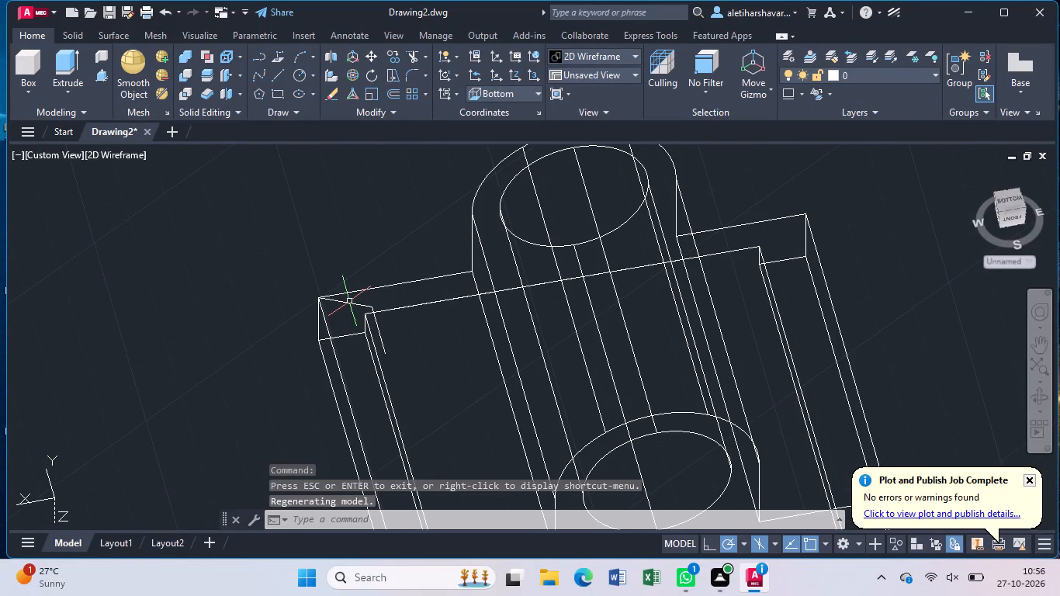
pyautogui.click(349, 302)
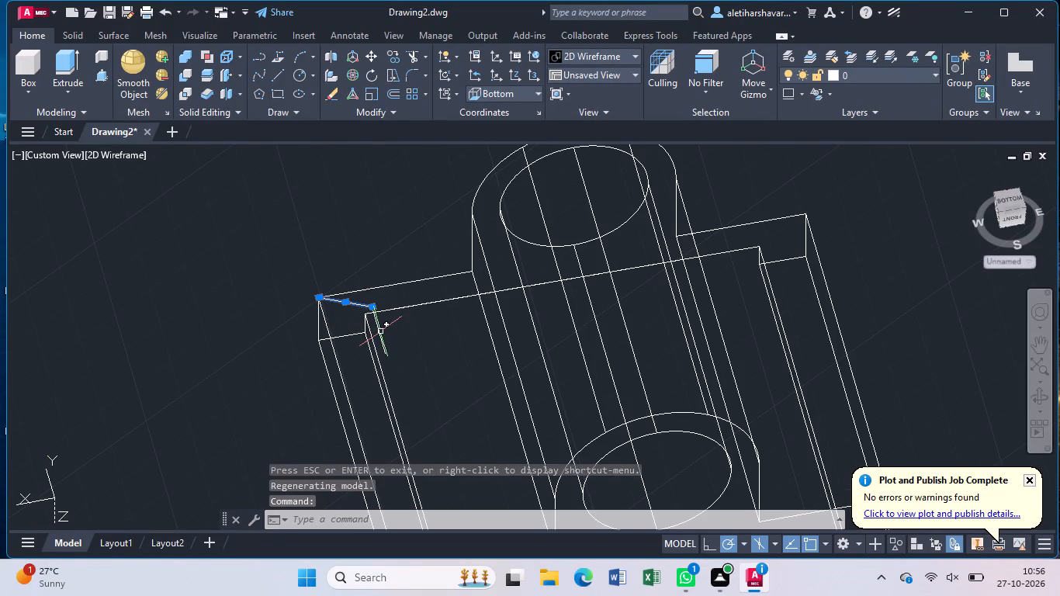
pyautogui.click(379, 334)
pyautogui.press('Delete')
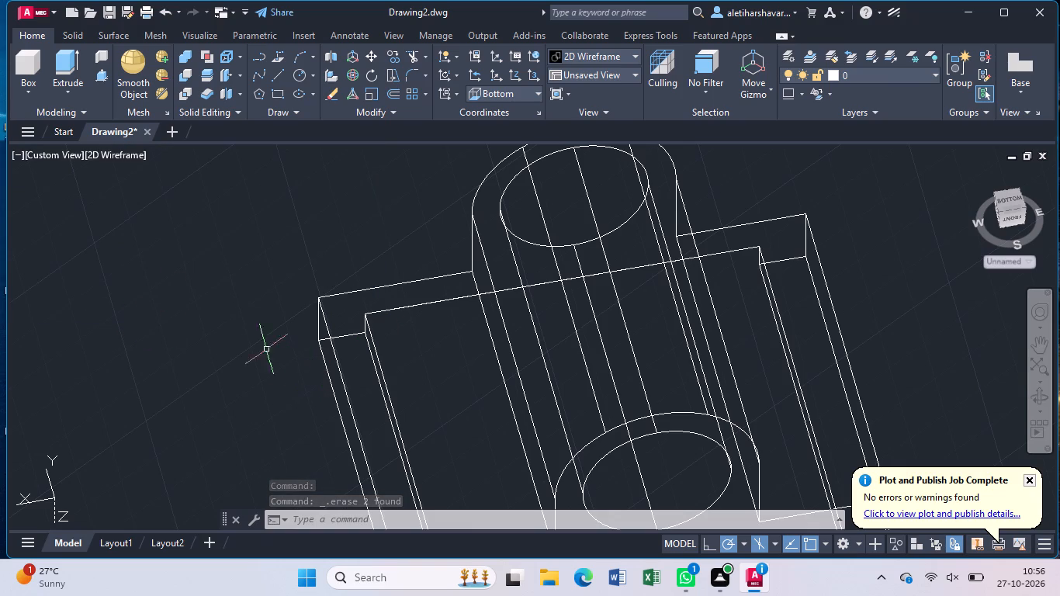
# In the Top view, draw a 13-unit line from the base's back-left corner along the back edge, plus a perpendicular 13-unit segment toward the front.
pyautogui.click(32, 149)
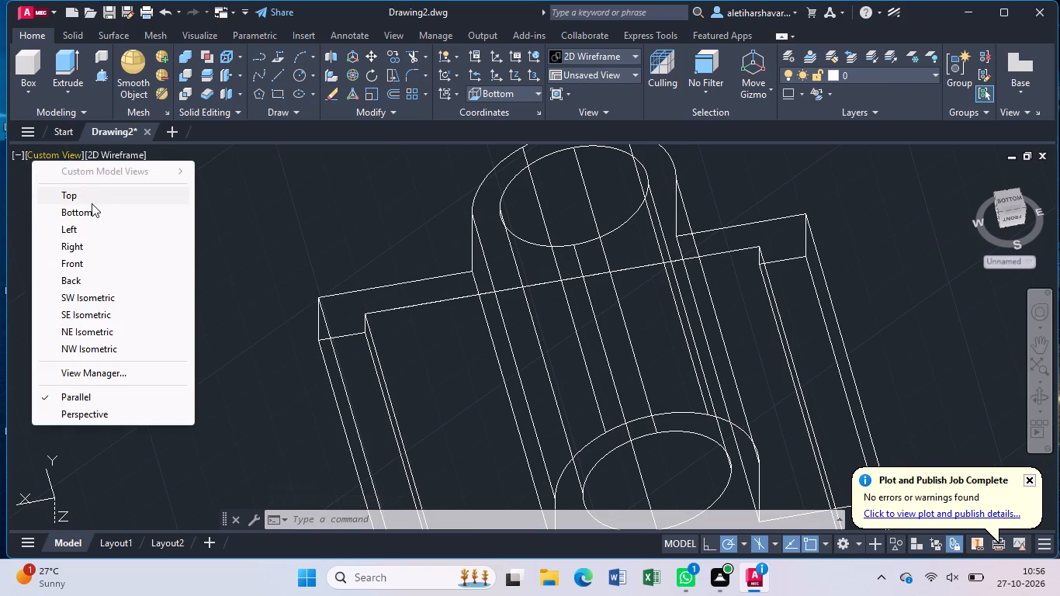
pyautogui.click(92, 194)
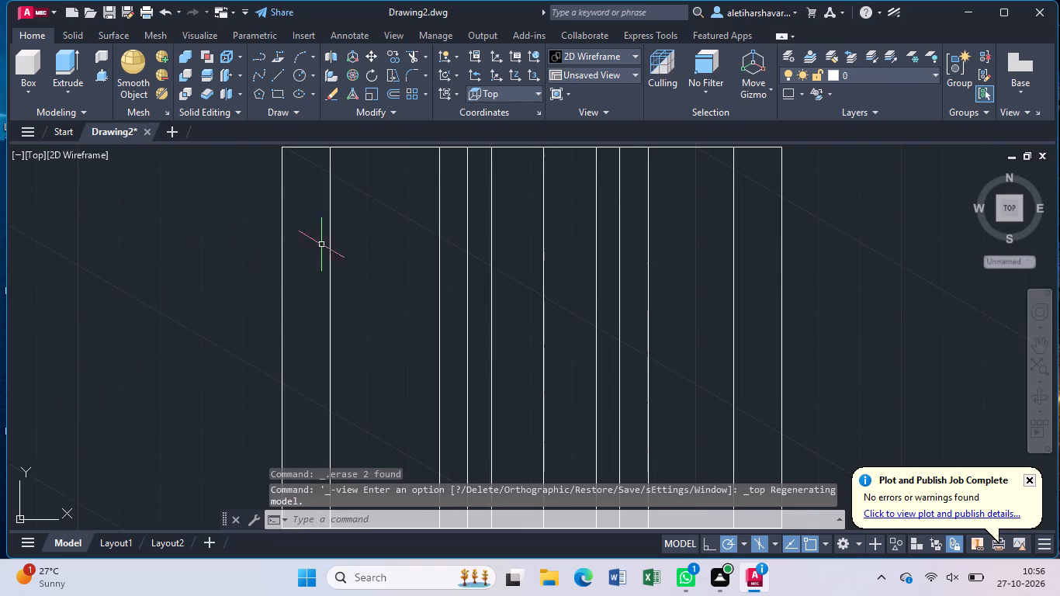
pyautogui.scroll(-1, 413, 257)
pyautogui.moveTo(407, 266); pyautogui.dragTo(420, 310, button='middle')
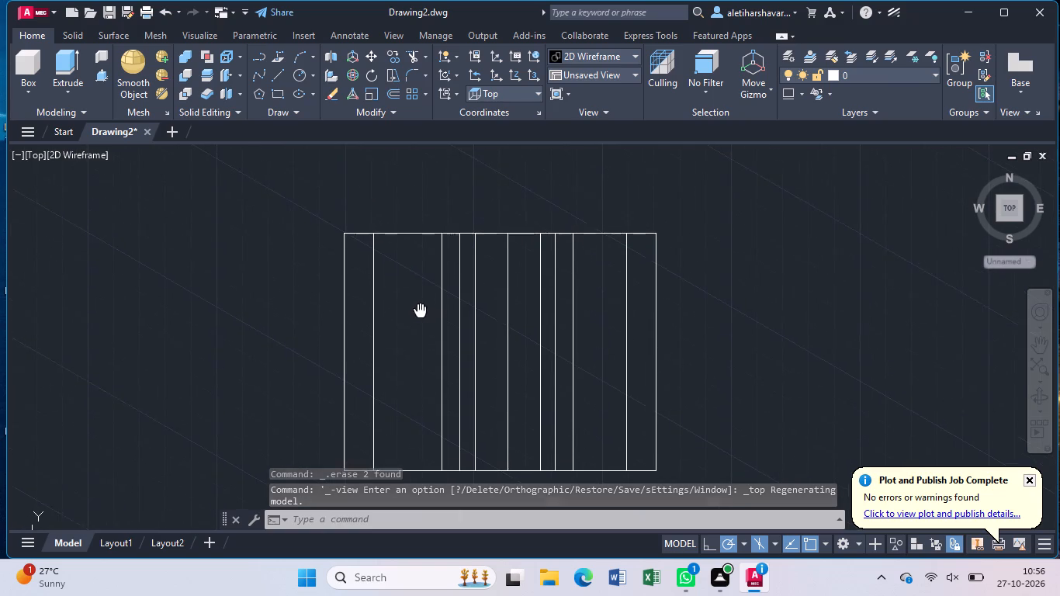
pyautogui.moveTo(420, 310); pyautogui.dragTo(421, 319, button='middle')
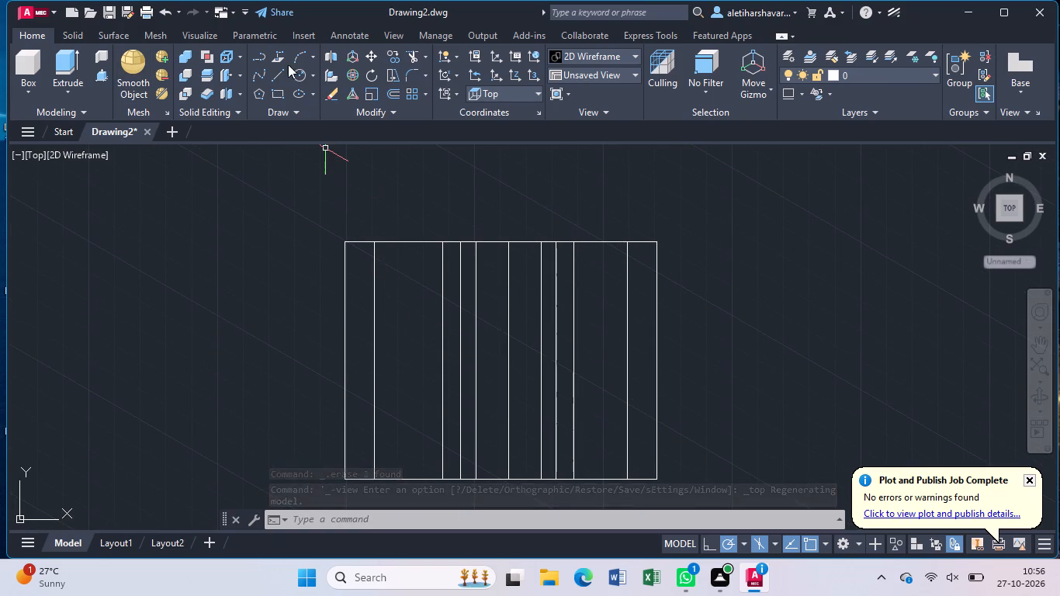
pyautogui.click(278, 73)
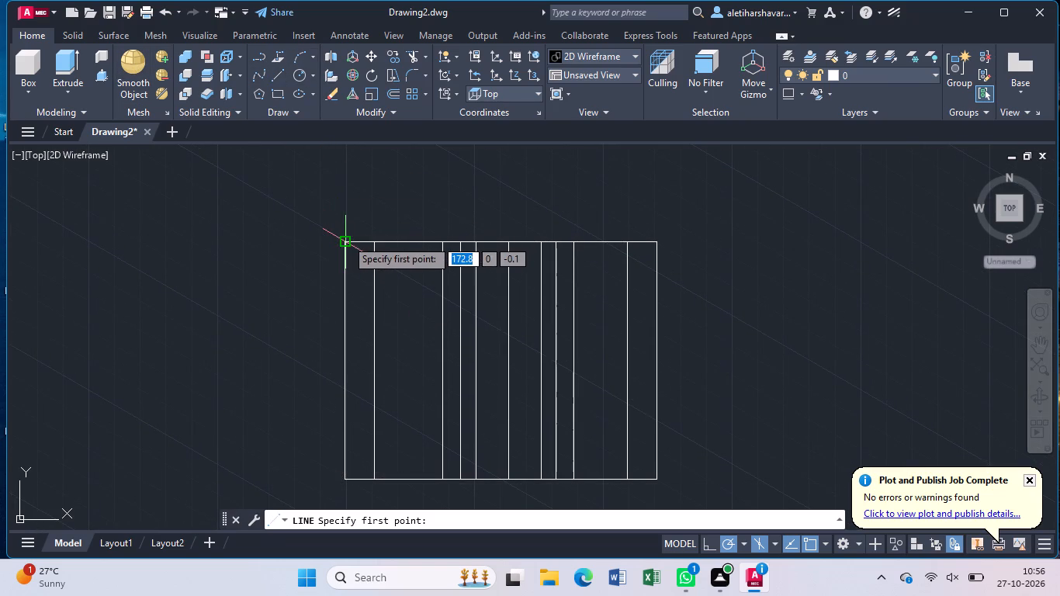
pyautogui.click(346, 241)
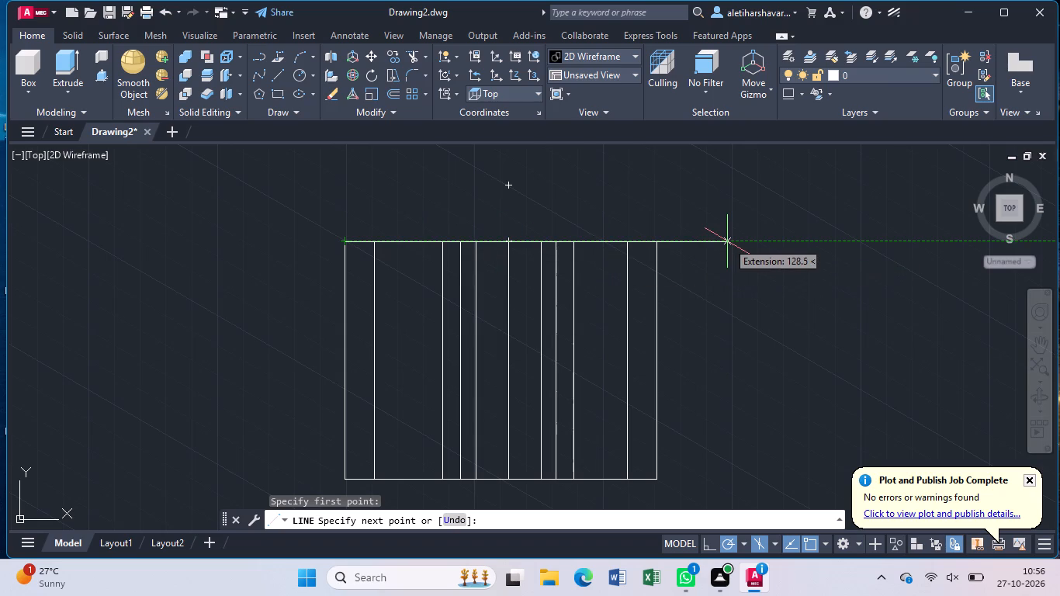
pyautogui.write('13')
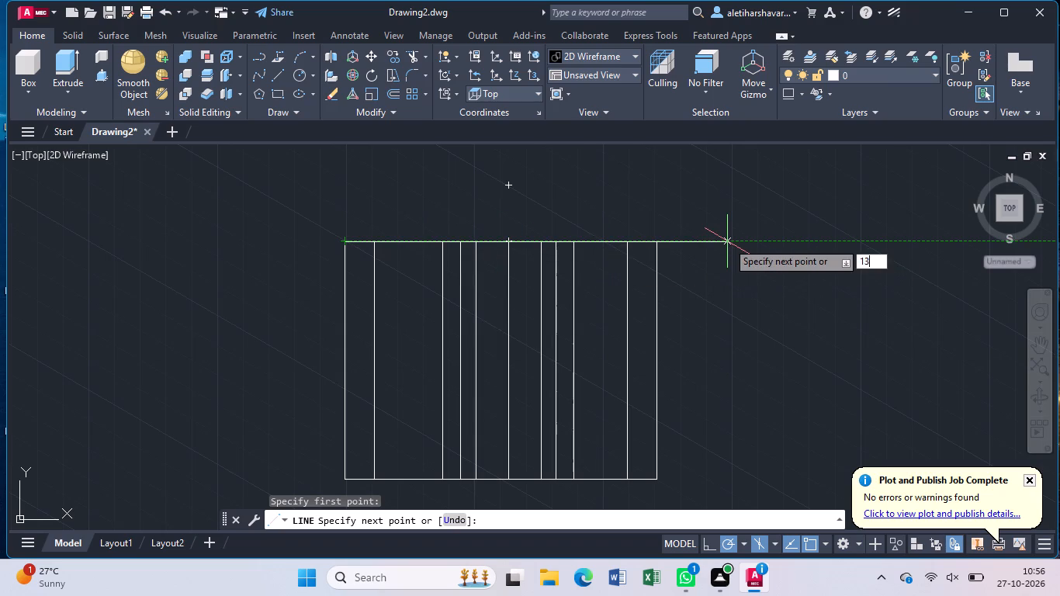
pyautogui.press('Return')
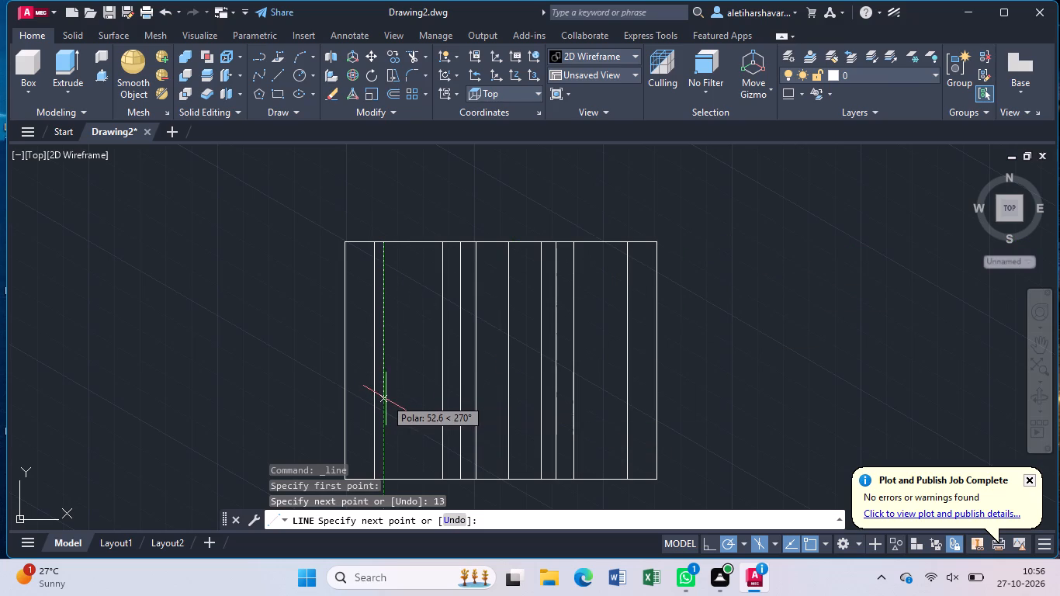
pyautogui.press('1')
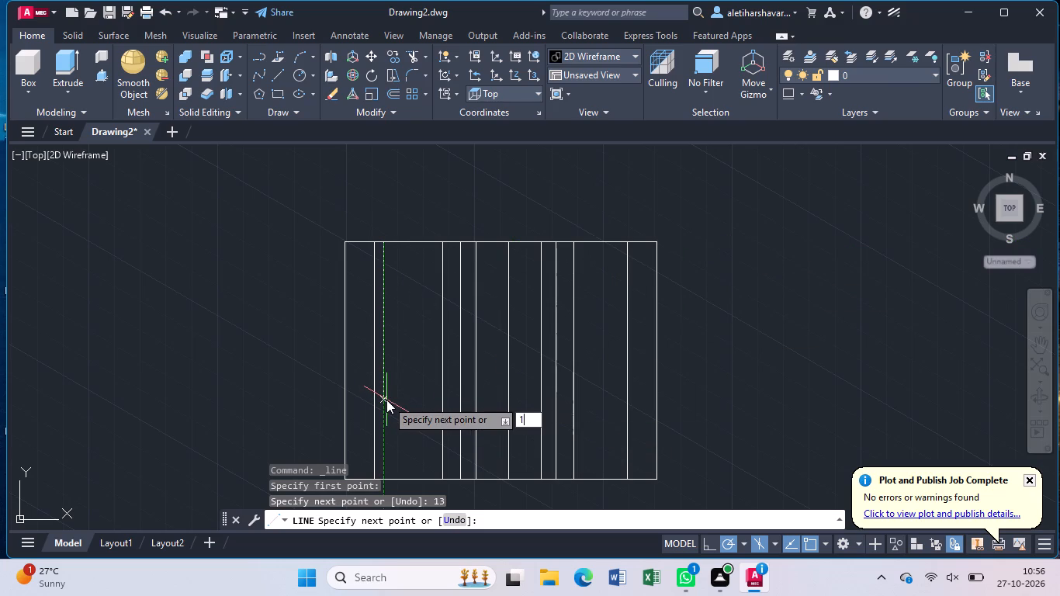
pyautogui.press('3')
pyautogui.press('Return')
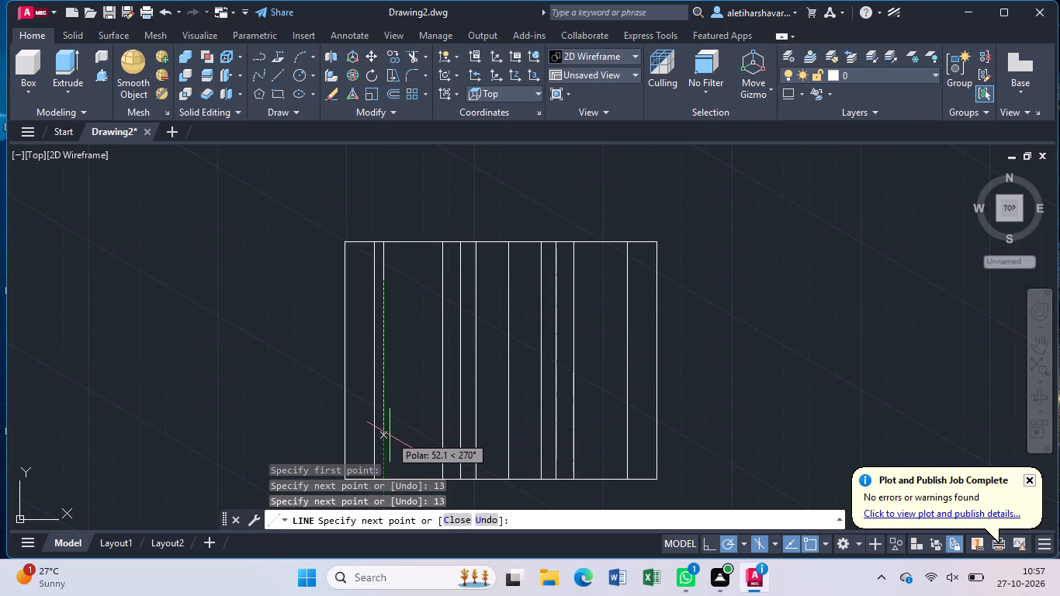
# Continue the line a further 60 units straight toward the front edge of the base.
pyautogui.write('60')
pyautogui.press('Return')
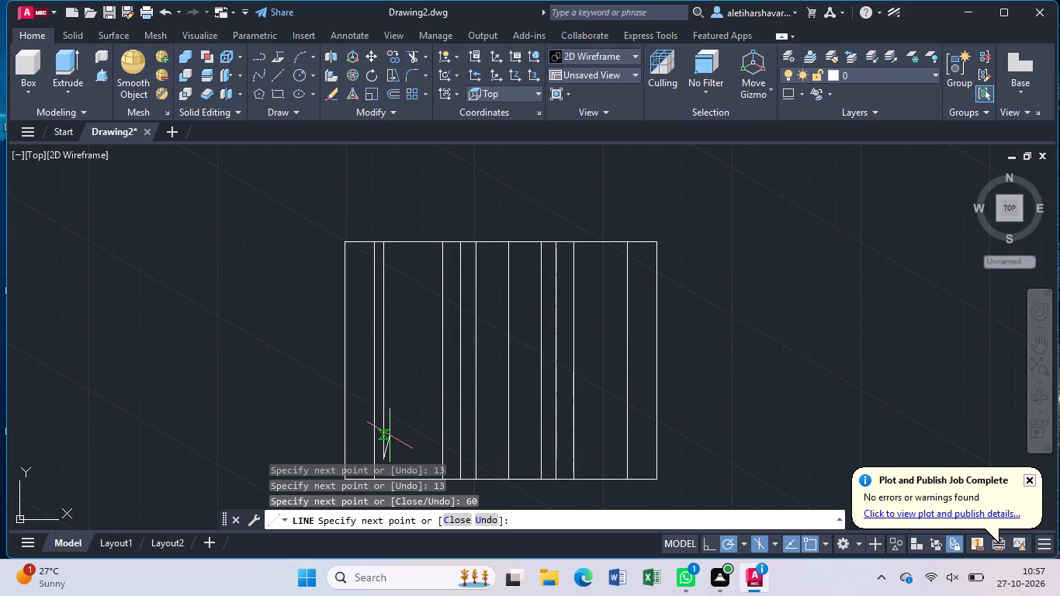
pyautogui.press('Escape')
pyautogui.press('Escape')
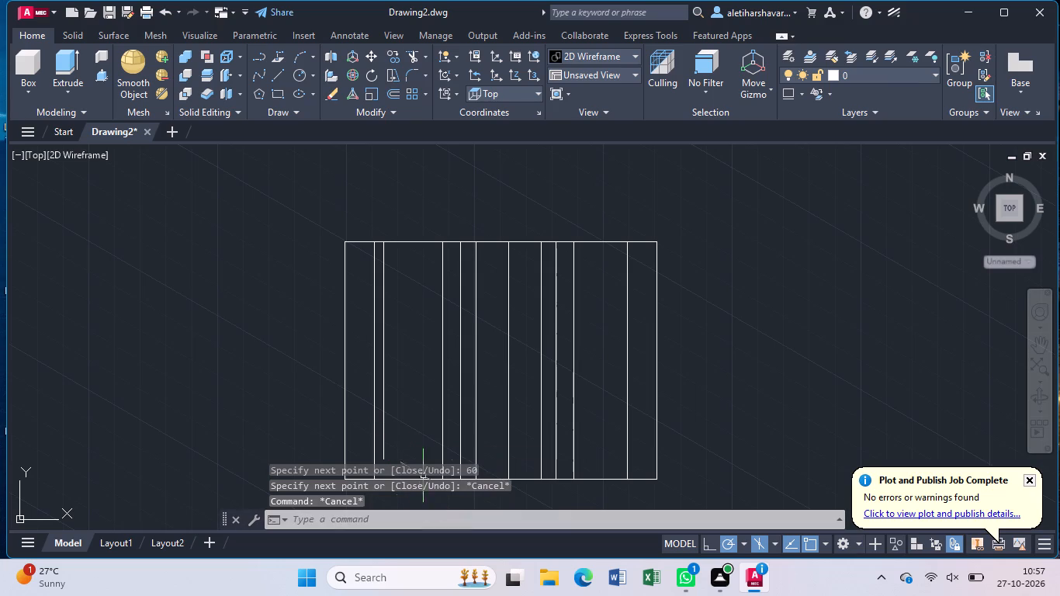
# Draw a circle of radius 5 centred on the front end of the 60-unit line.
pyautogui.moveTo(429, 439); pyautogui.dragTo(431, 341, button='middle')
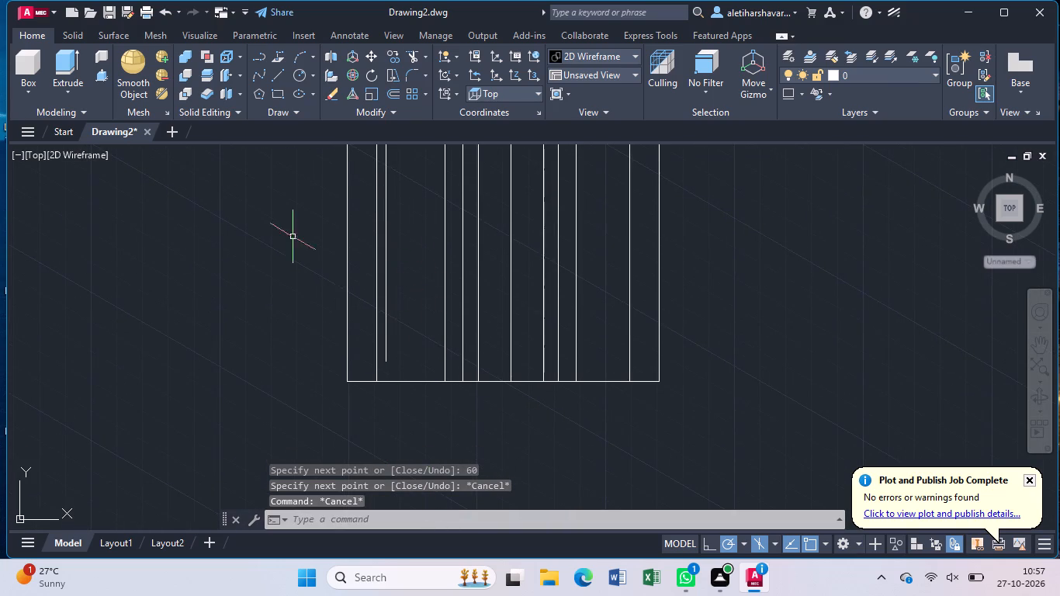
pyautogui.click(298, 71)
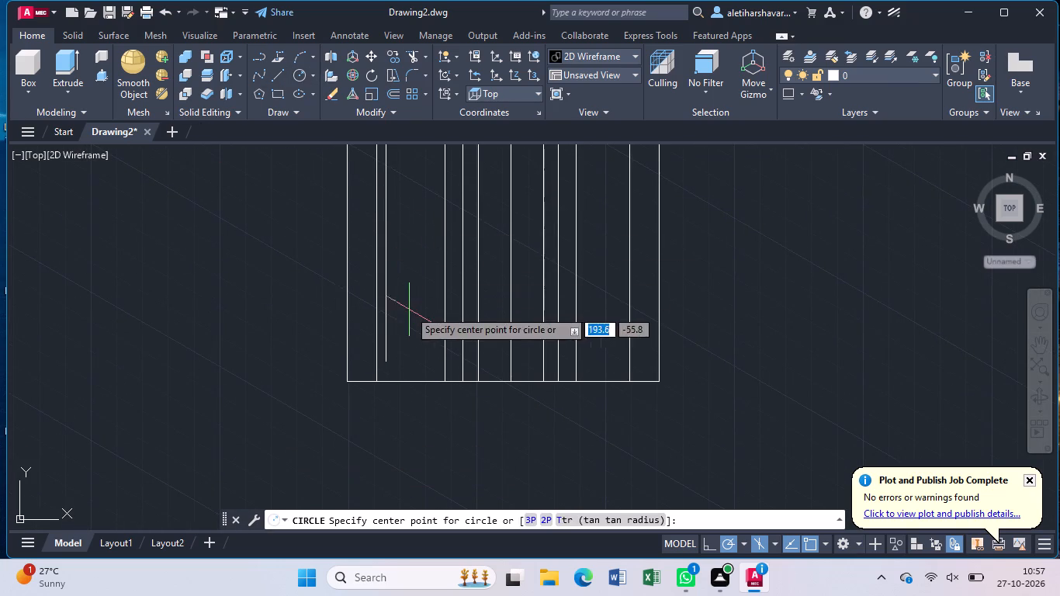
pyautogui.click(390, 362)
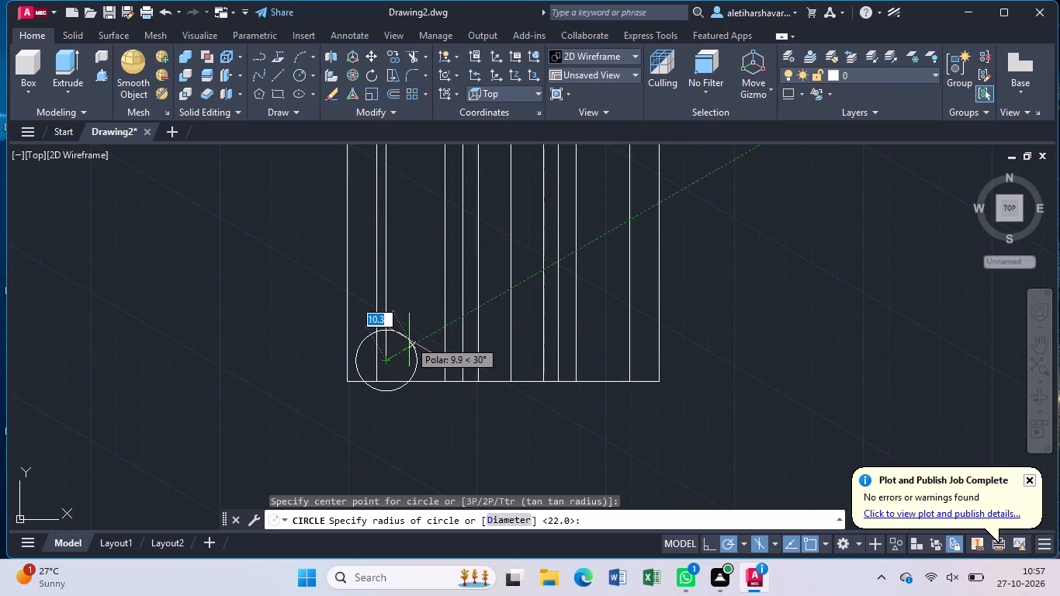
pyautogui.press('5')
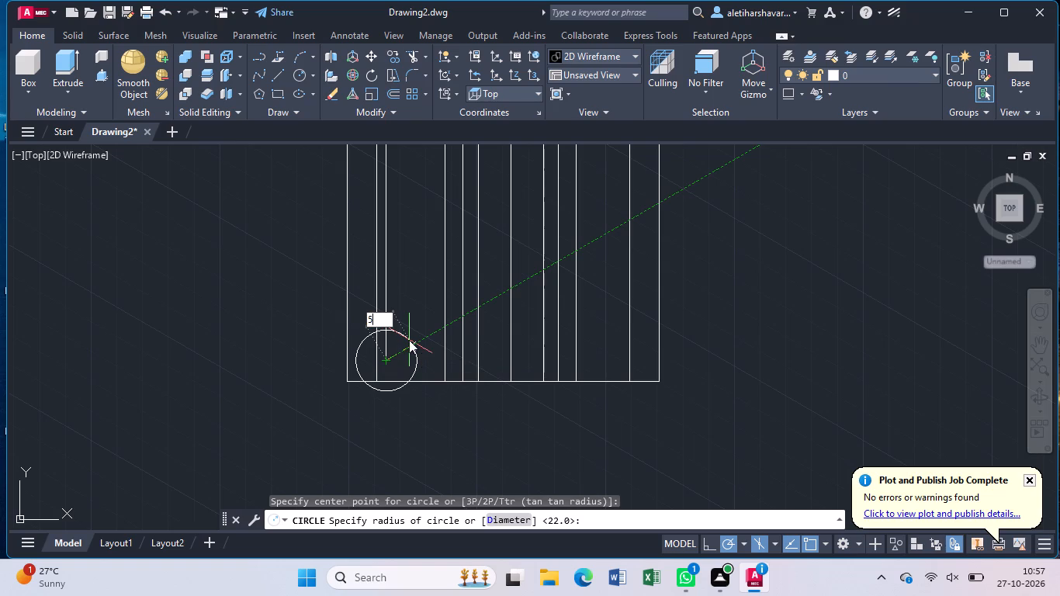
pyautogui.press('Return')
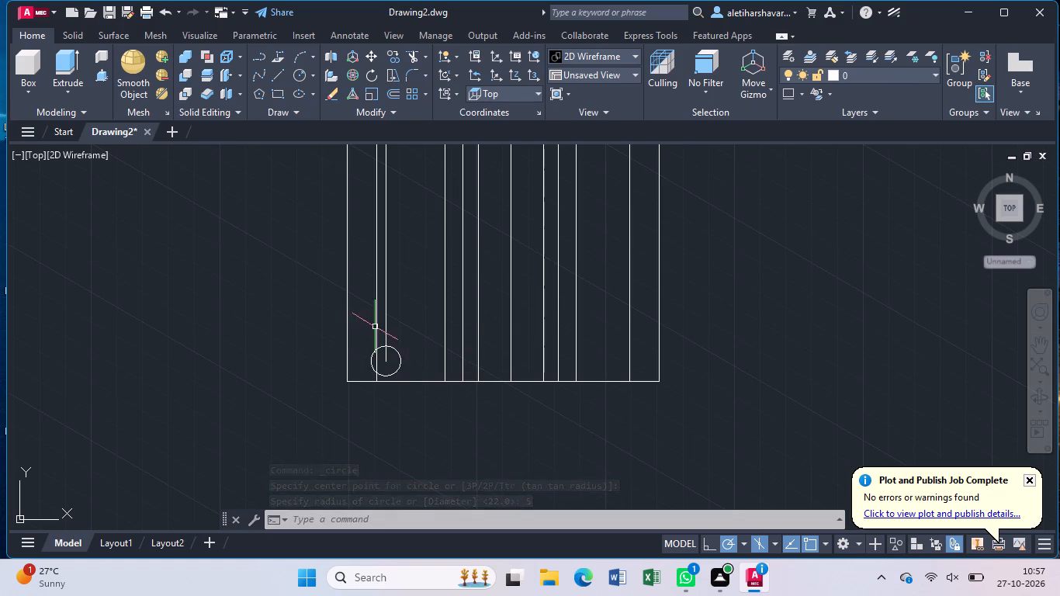
# Draw a circle of radius 5 centred on the end of the 13-unit segment near the back-left corner.
pyautogui.moveTo(425, 252); pyautogui.dragTo(435, 330, button='middle')
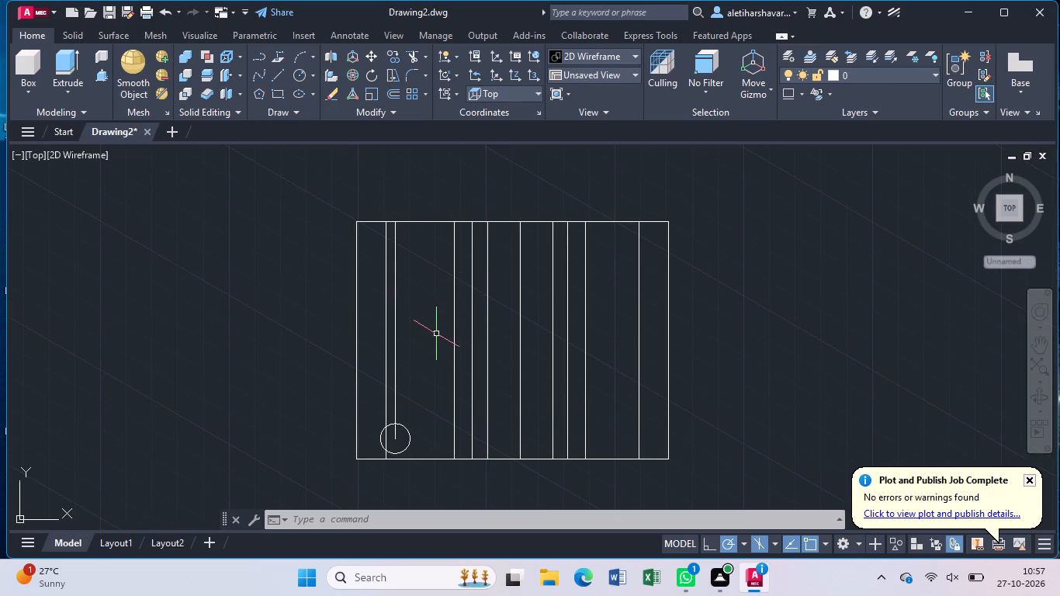
pyautogui.click(301, 74)
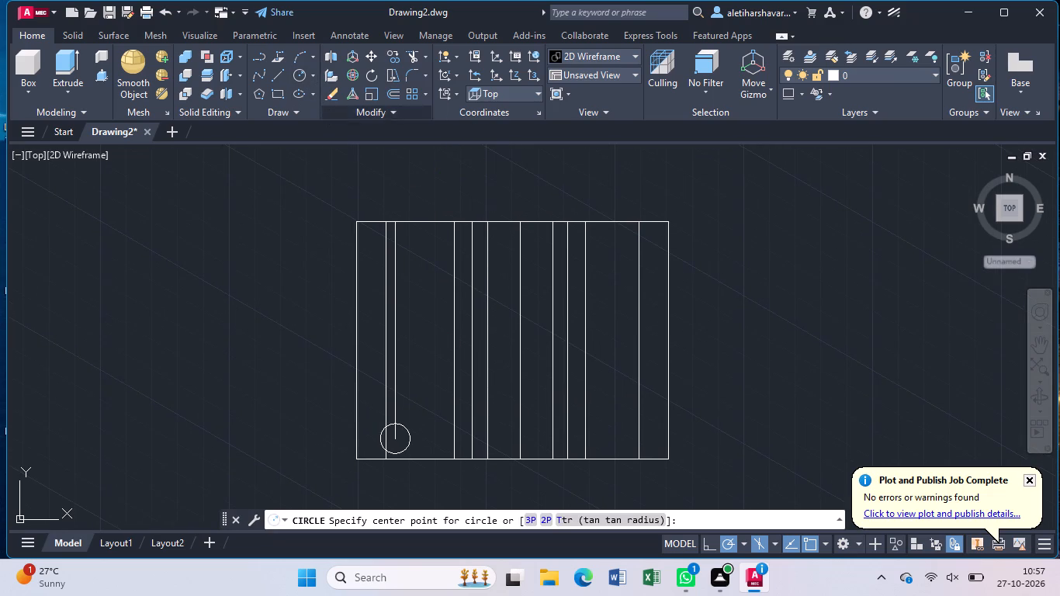
pyautogui.click(395, 256)
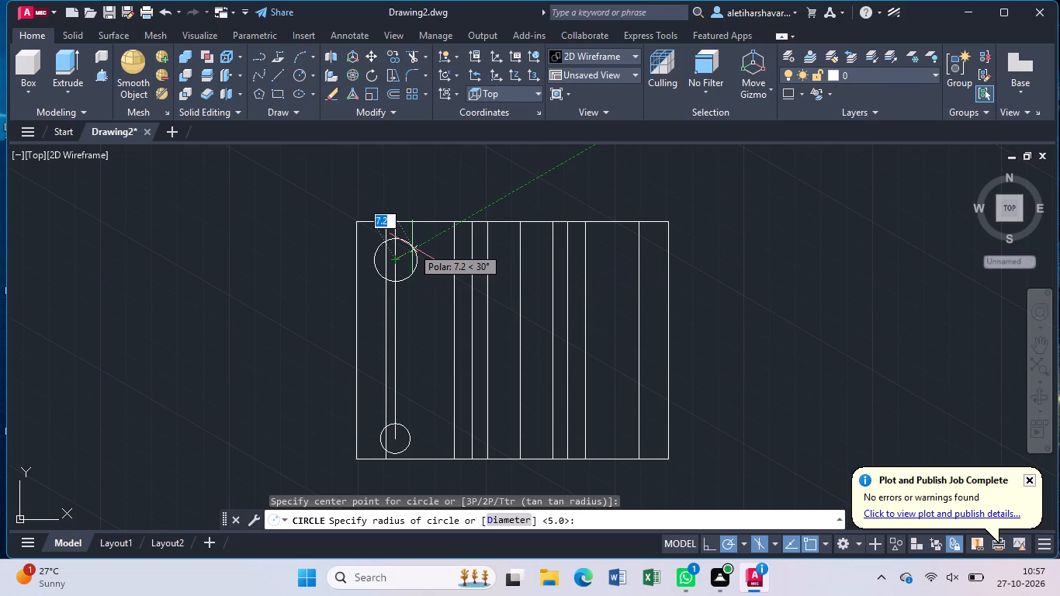
pyautogui.press('5')
pyautogui.press('Return')
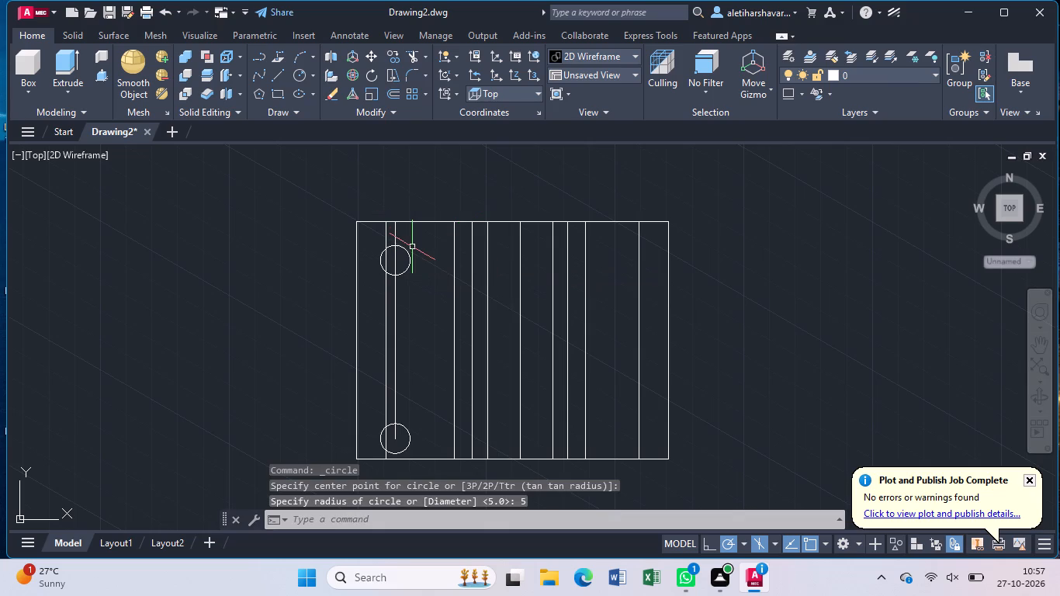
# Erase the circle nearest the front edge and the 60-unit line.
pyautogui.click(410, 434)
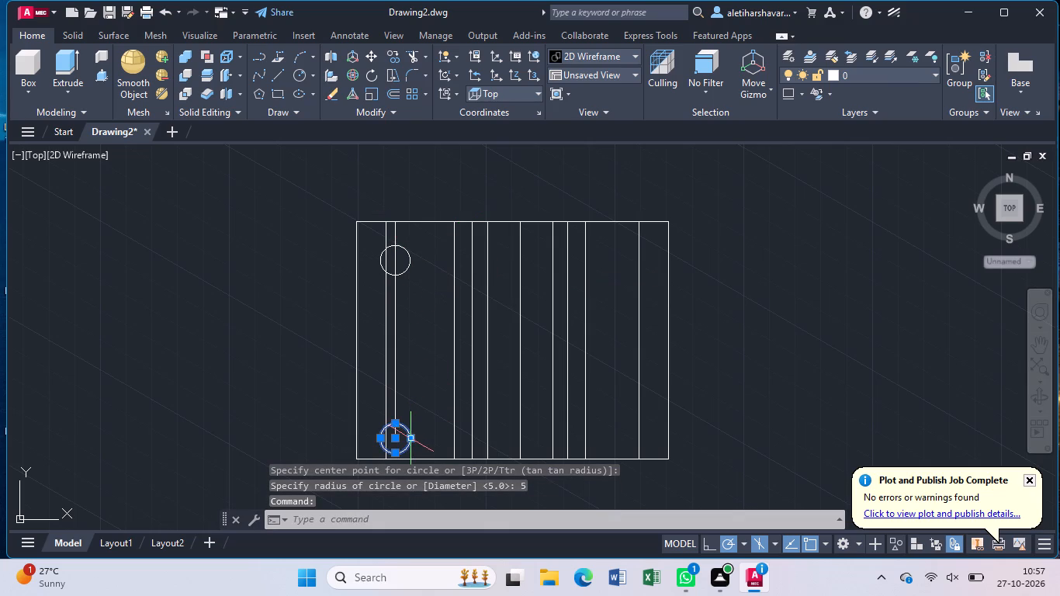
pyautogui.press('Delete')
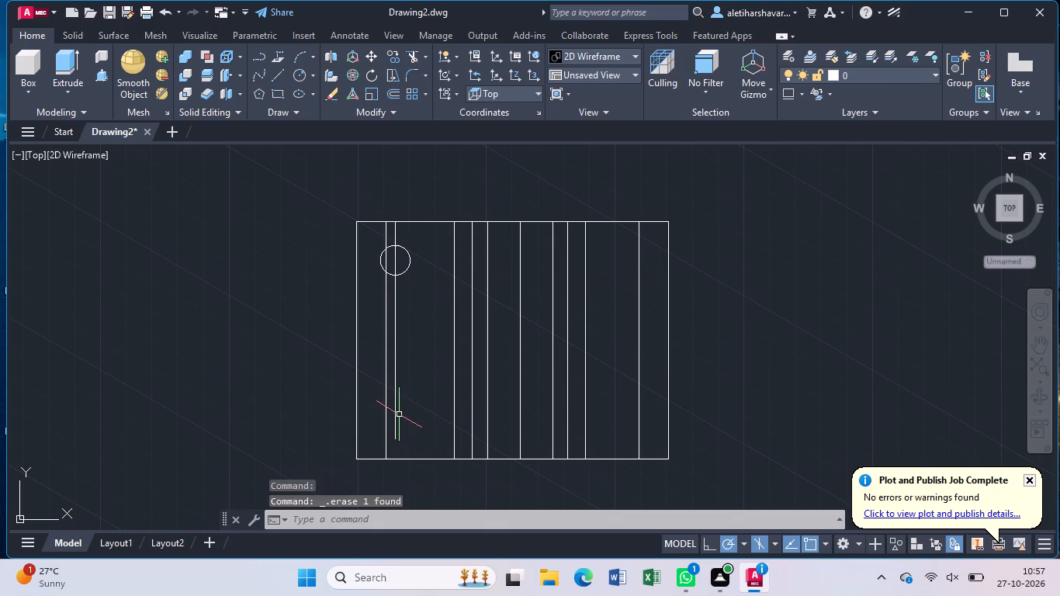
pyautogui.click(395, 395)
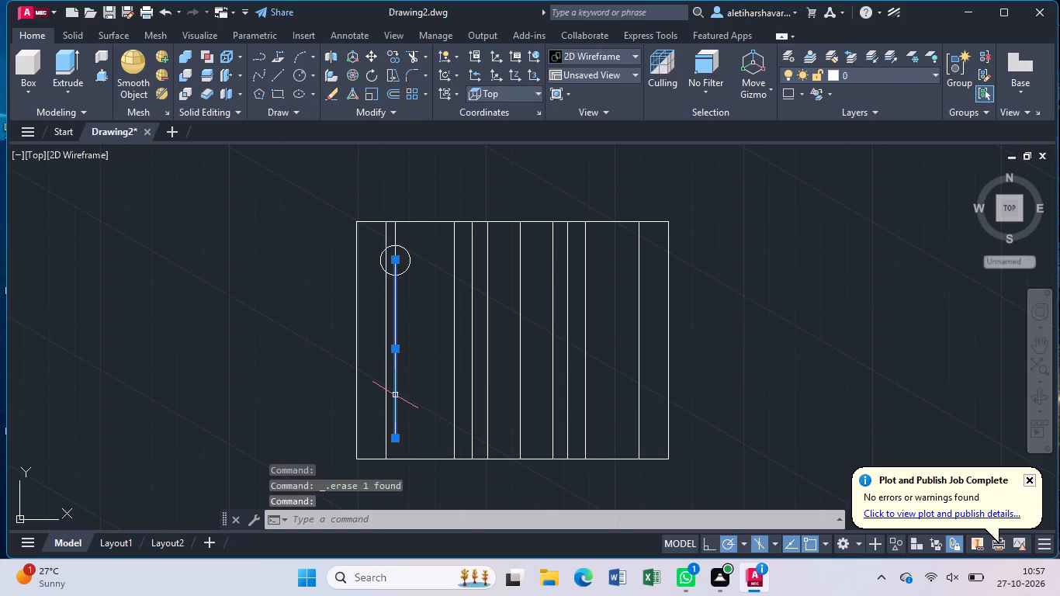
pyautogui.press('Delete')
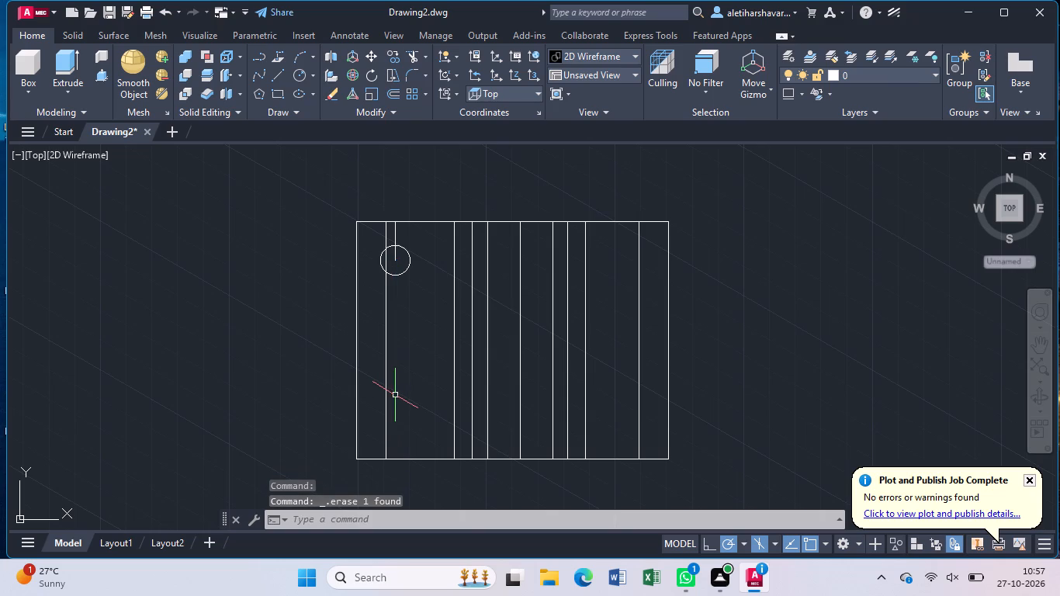
# Draw a 13-unit line from the base's front-left corner along the front edge, plus a perpendicular 13-unit segment toward the back.
pyautogui.press('l')
pyautogui.press('Return')
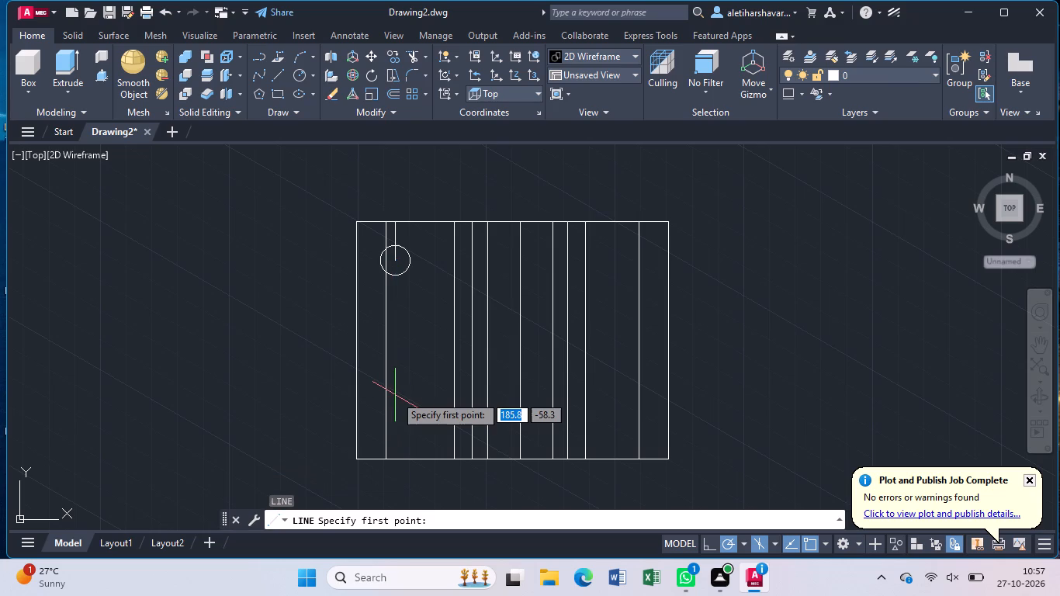
pyautogui.click(355, 464)
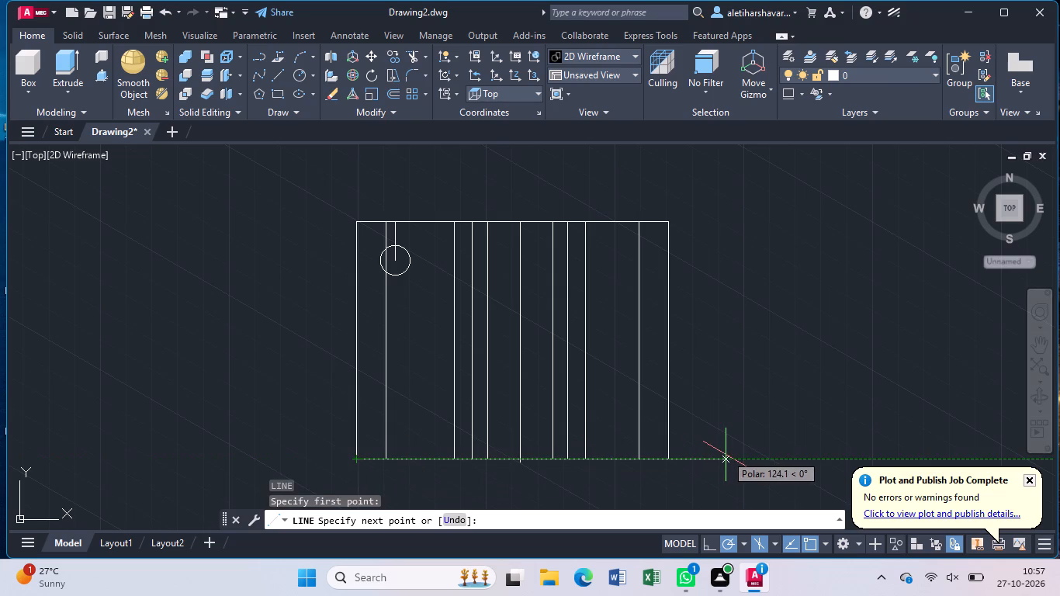
pyautogui.write('13')
pyautogui.press('Return')
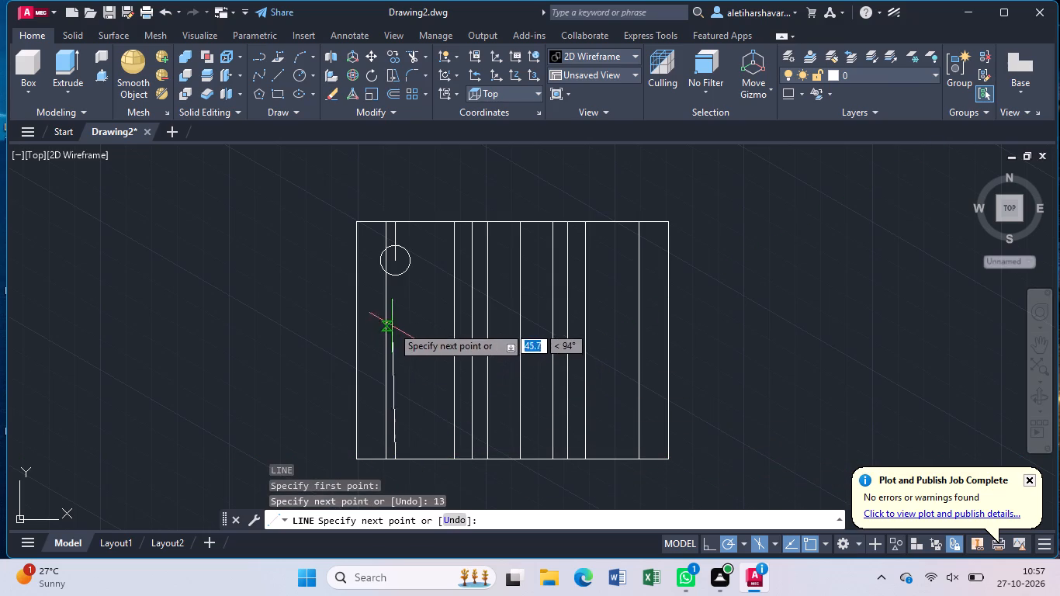
pyautogui.write('13')
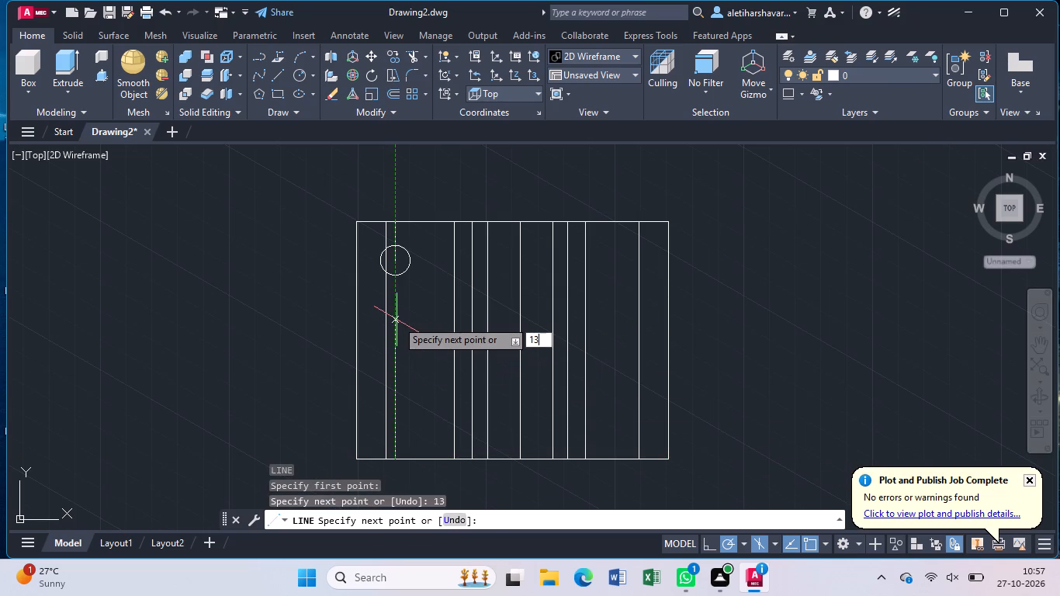
pyautogui.press('Return')
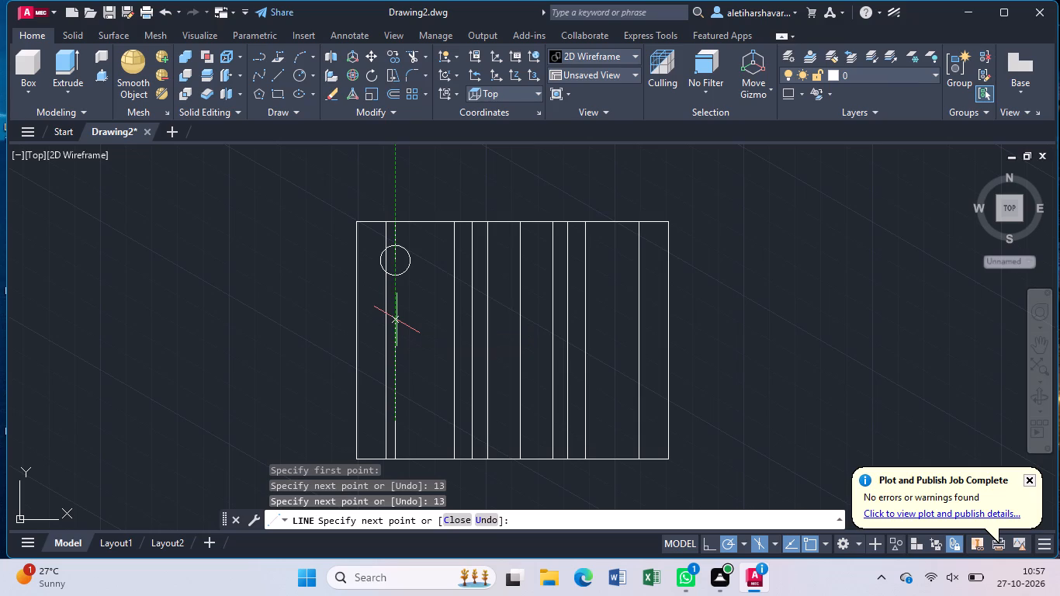
pyautogui.press('Escape')
# Copy the back-left circle from its centre to the end of the 13-unit segment near the front-left corner.
pyautogui.click(403, 248)
pyautogui.write('CO')
pyautogui.press('Return')
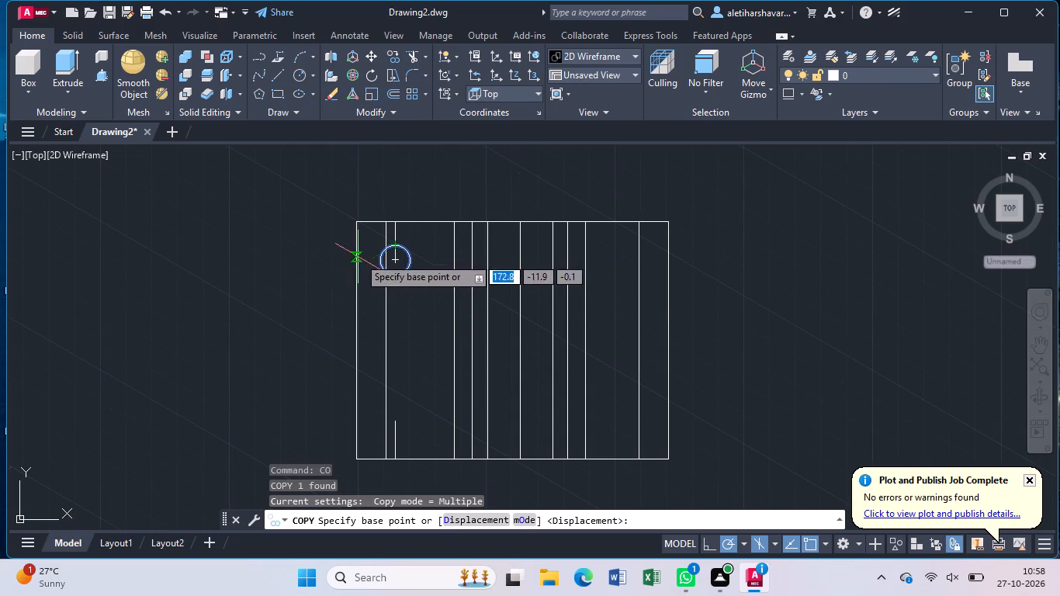
pyautogui.click(393, 262)
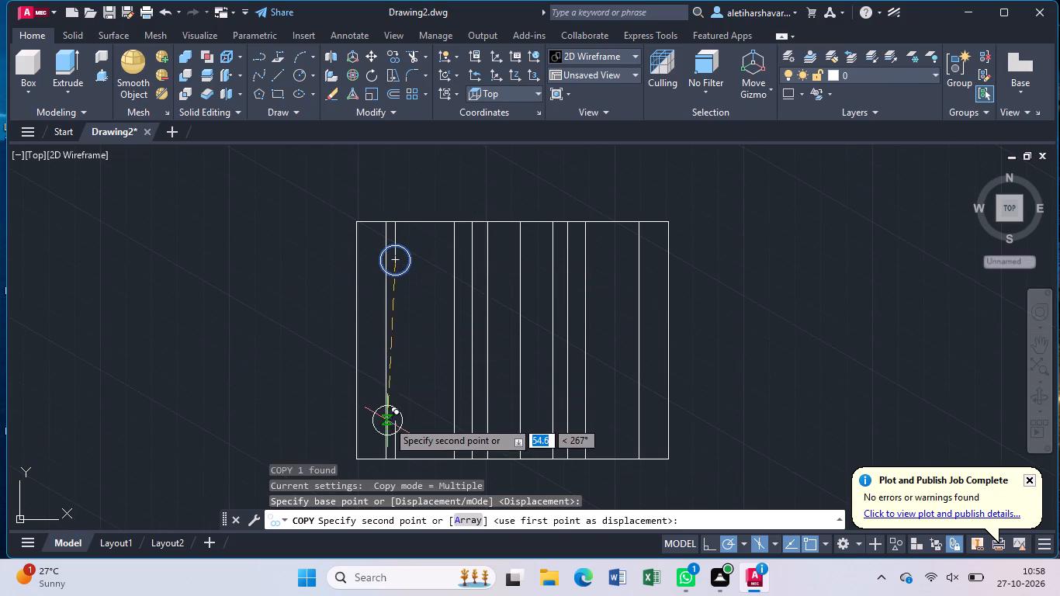
pyautogui.click(397, 422)
pyautogui.press('Escape')
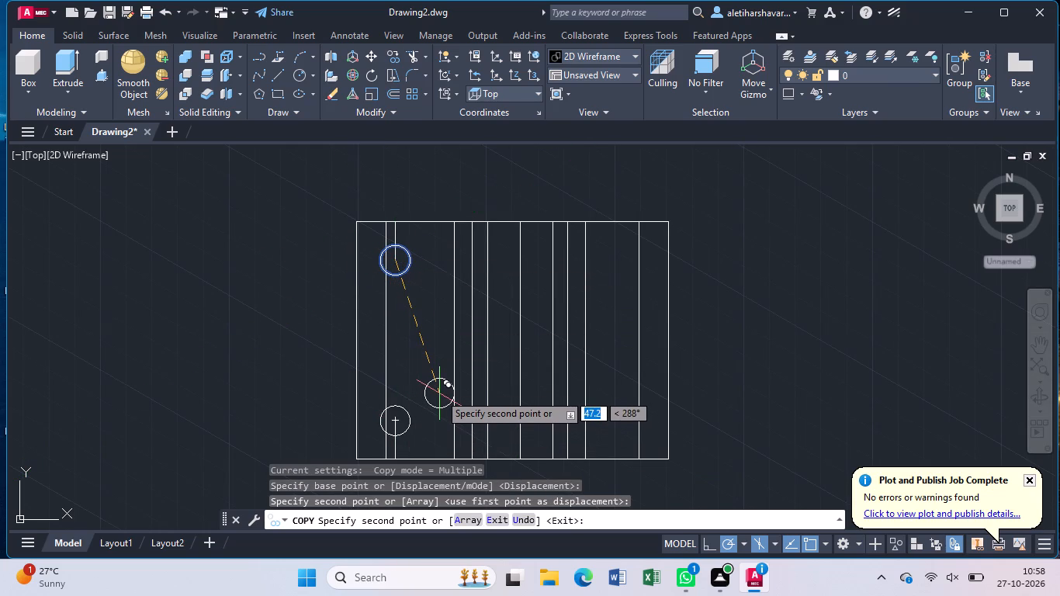
# Draw a 13-unit line from the base's back-right corner along the back edge, plus a perpendicular 13-unit segment toward the front.
pyautogui.press('l')
pyautogui.press('Return')
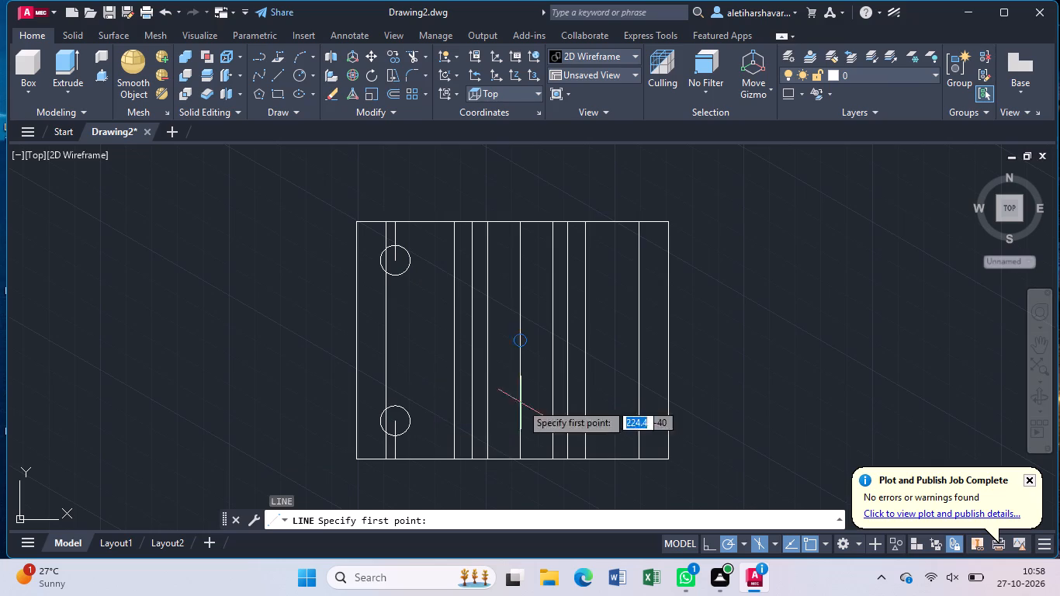
pyautogui.moveTo(670, 224); pyautogui.dragTo(654, 227)
pyautogui.write('13')
pyautogui.press('Return')
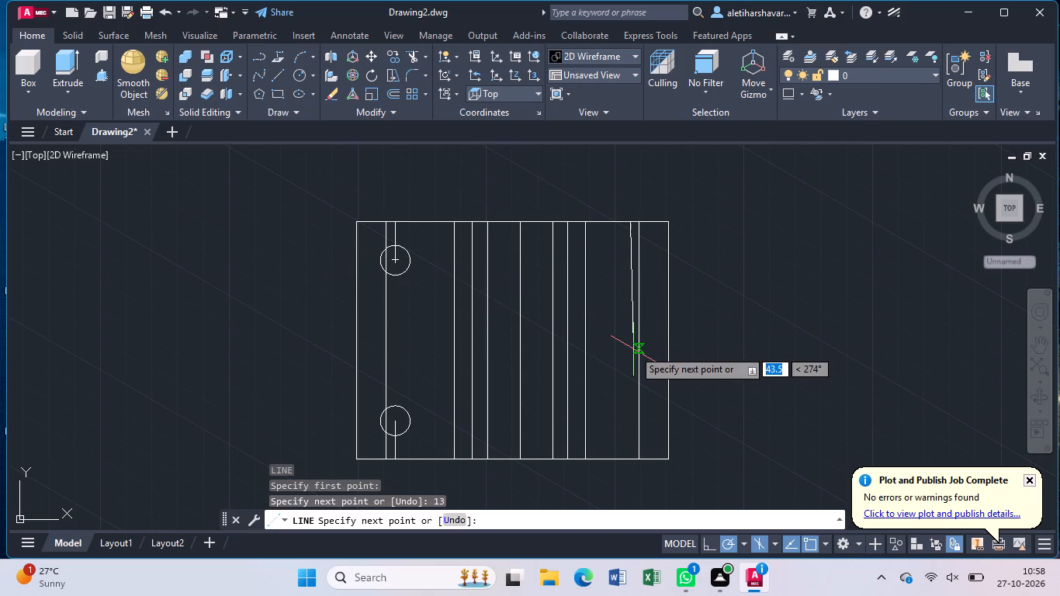
pyautogui.write('13')
pyautogui.press('Return')
pyautogui.press('Escape')
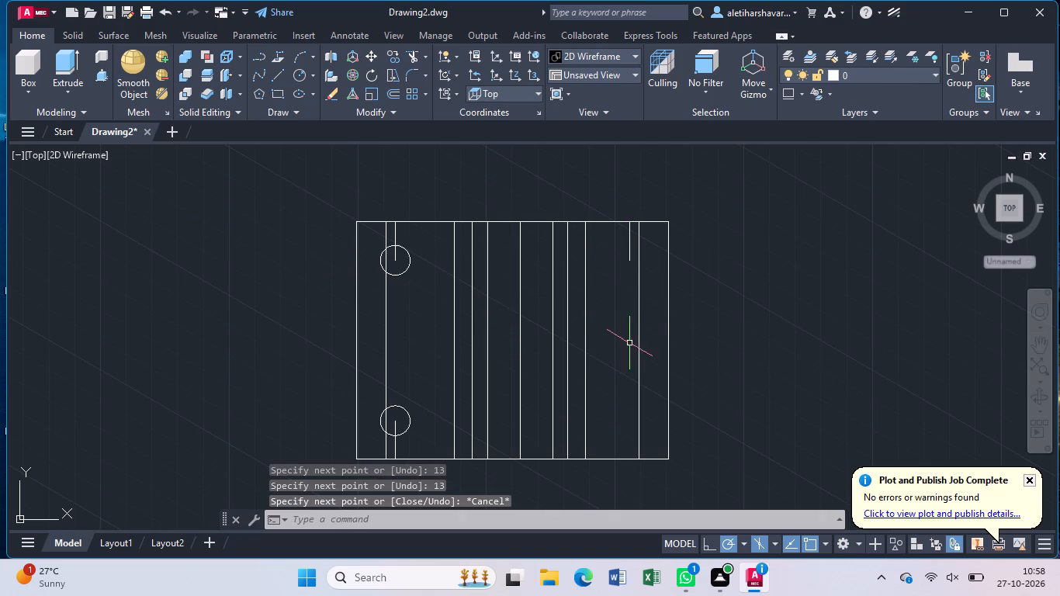
# Draw a 13-unit line from the base's front-right corner along the front edge, plus a perpendicular 13-unit segment toward the back.
pyautogui.press('l')
pyautogui.press('Return')
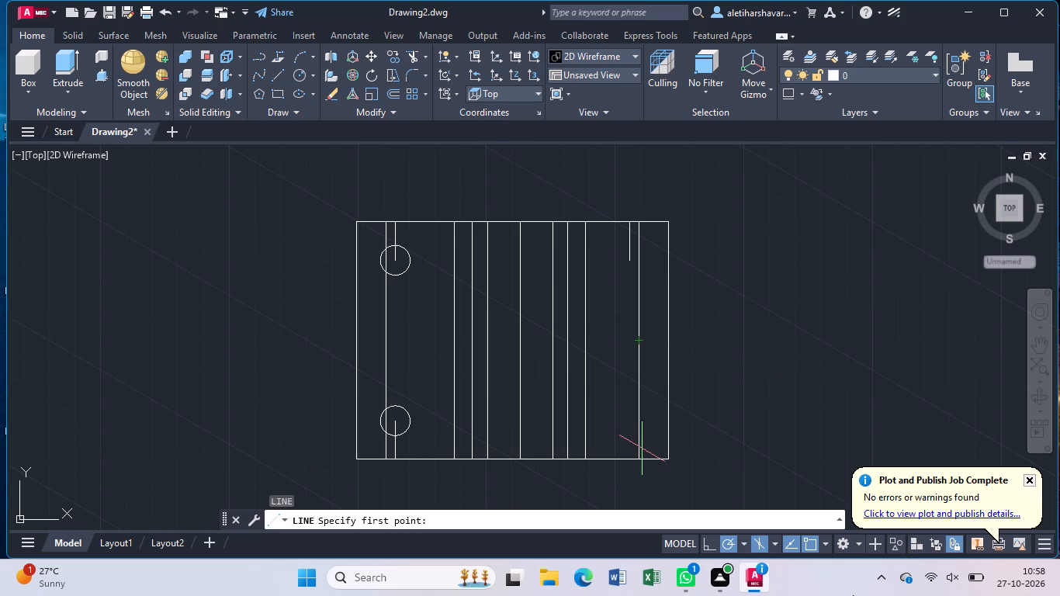
pyautogui.click(668, 460)
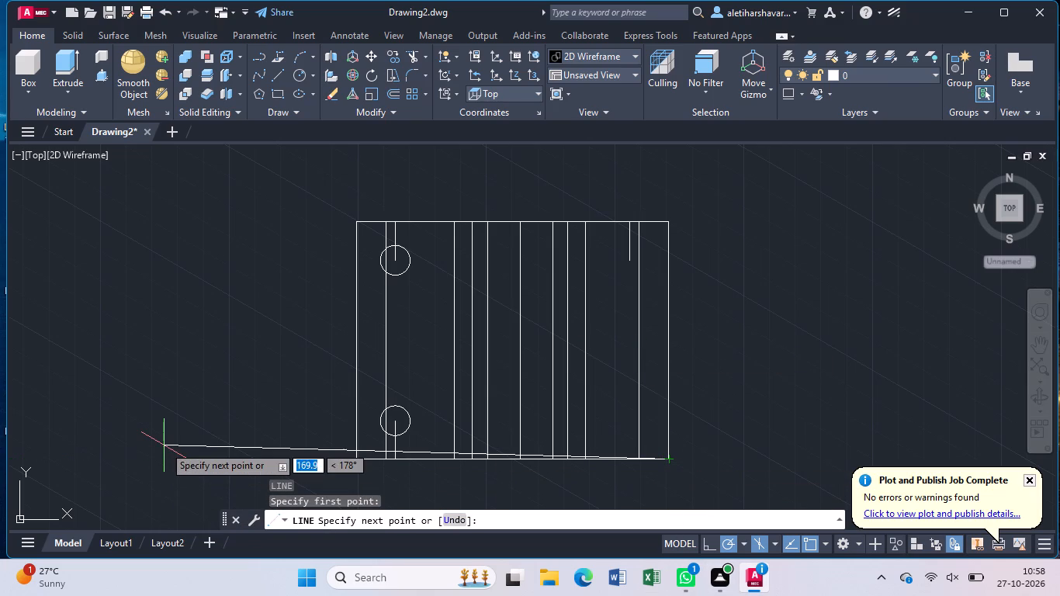
pyautogui.write('13')
pyautogui.press('Return')
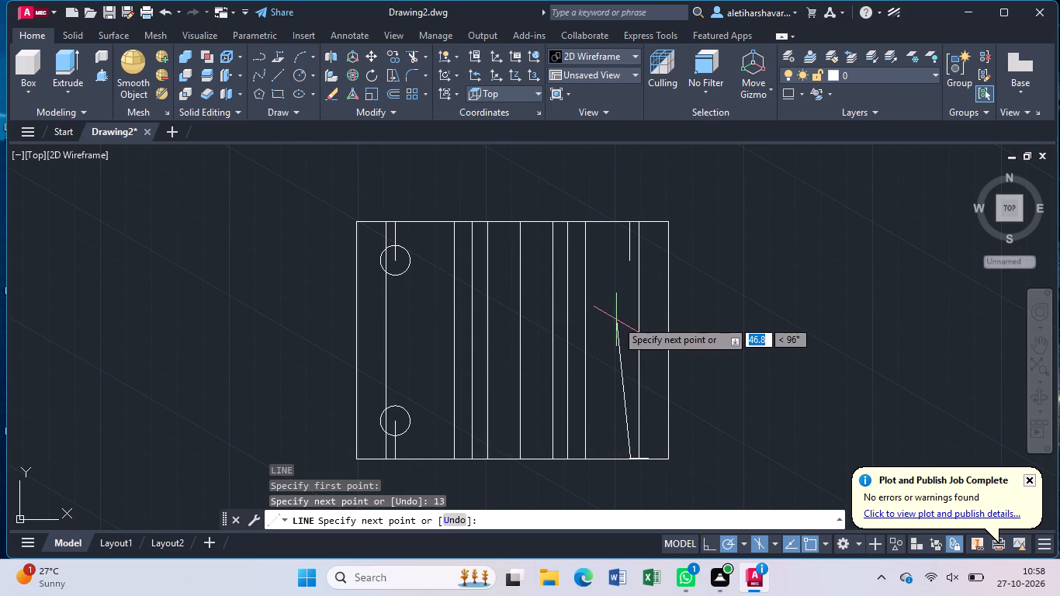
pyautogui.press('1')
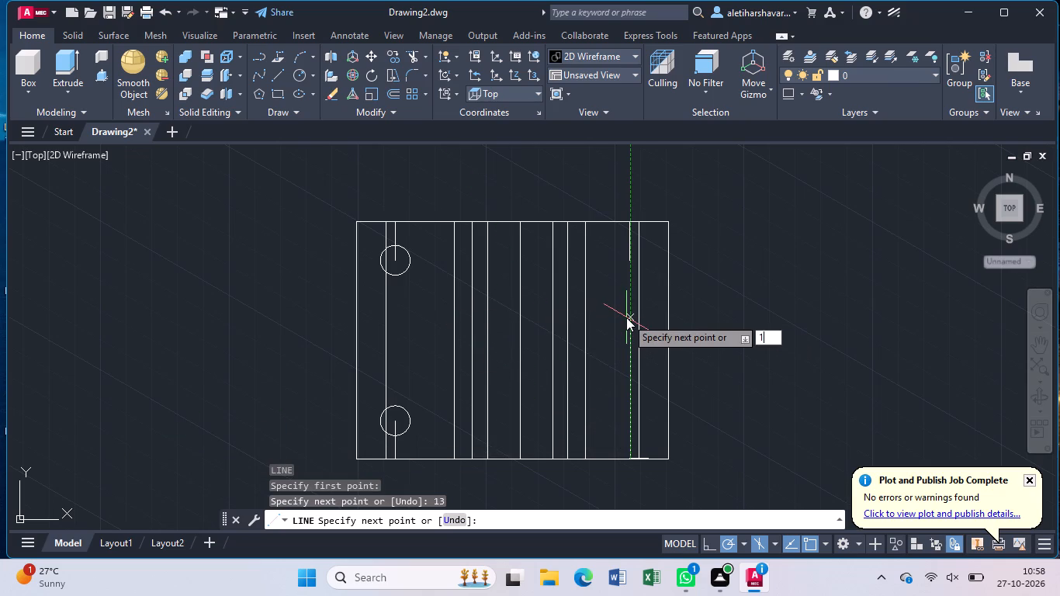
pyautogui.press('3')
pyautogui.press('Return')
pyautogui.press('Escape')
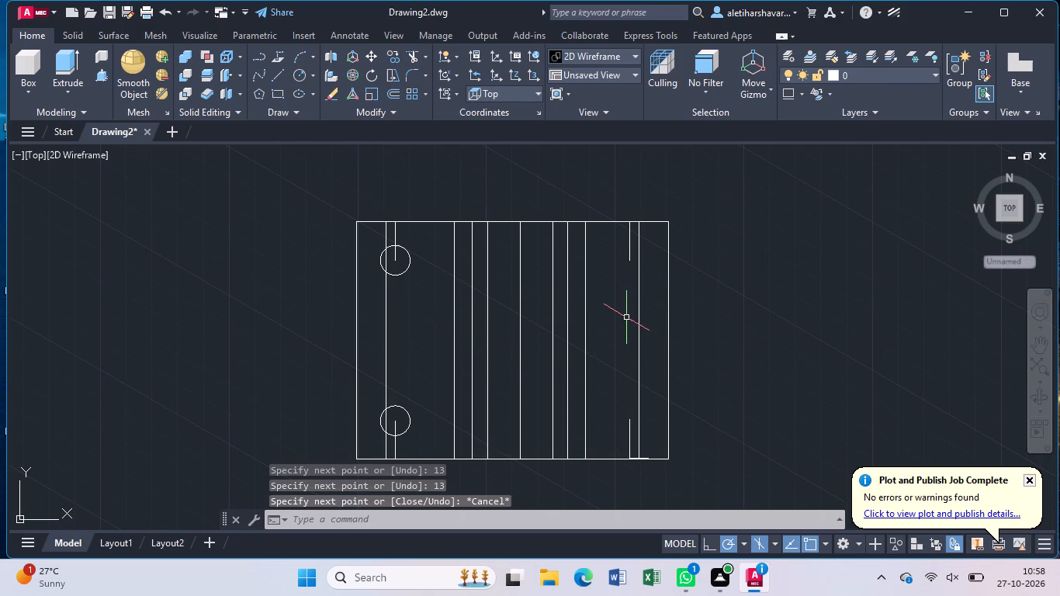
# Copy the back-left circle from its centre to the ends of the 13-unit segments near the back-right and front-right corners.
pyautogui.click(406, 260)
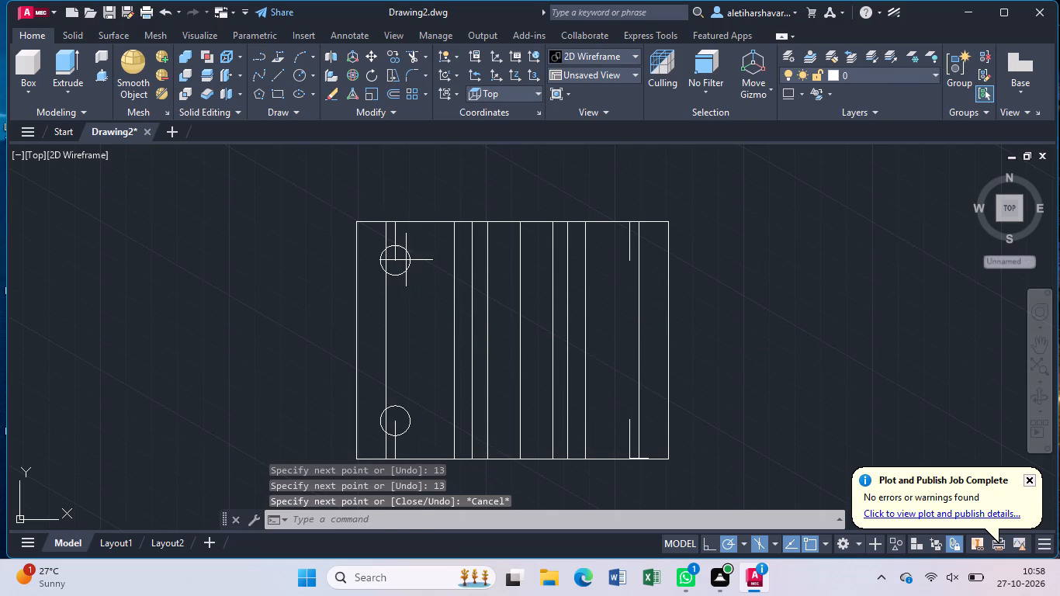
pyautogui.click(410, 262)
pyautogui.click(410, 262)
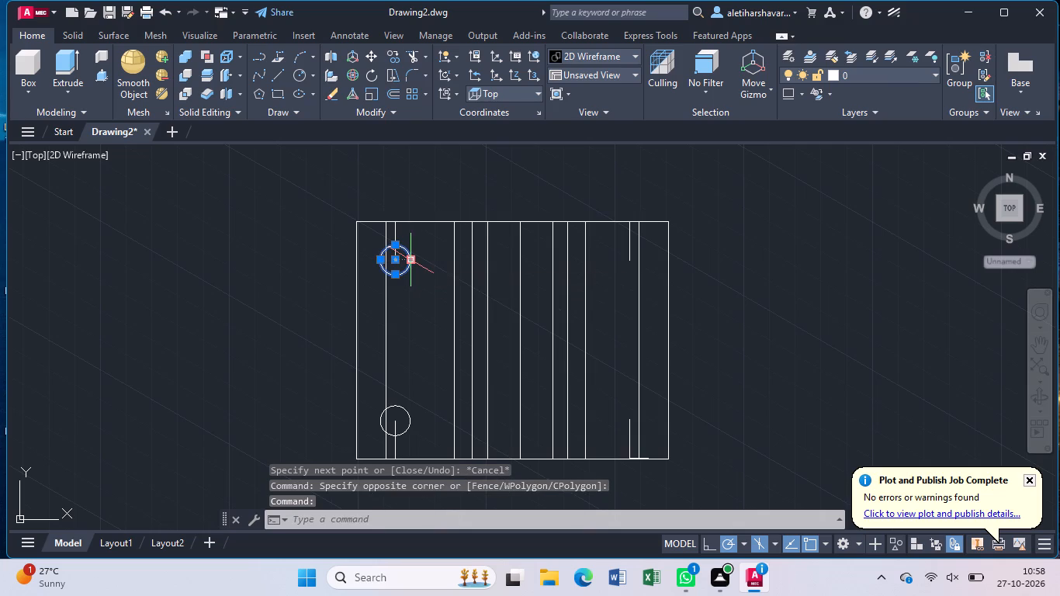
pyautogui.write('CO')
pyautogui.press('Return')
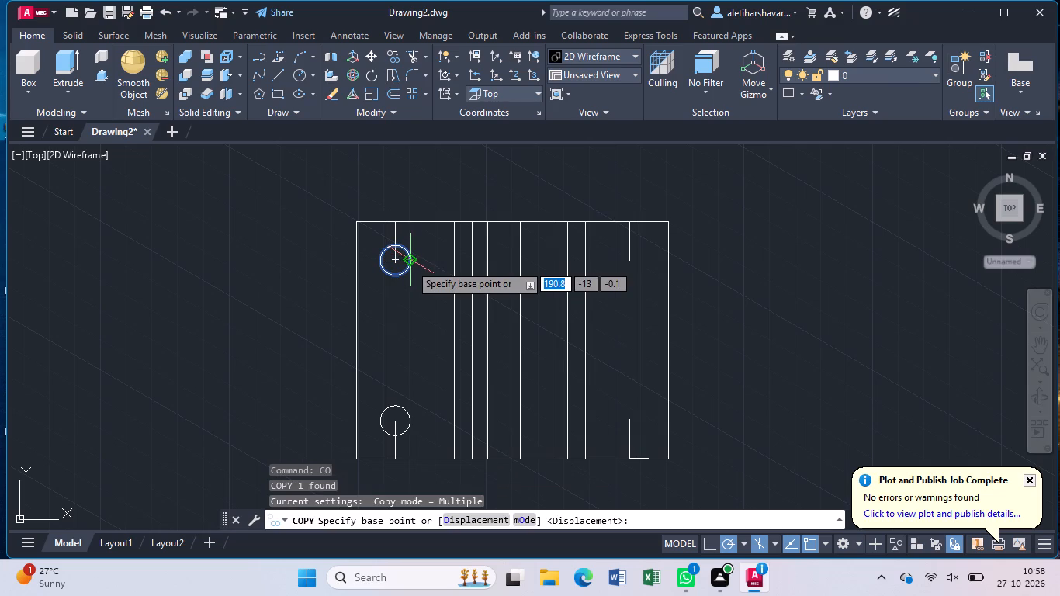
pyautogui.click(397, 259)
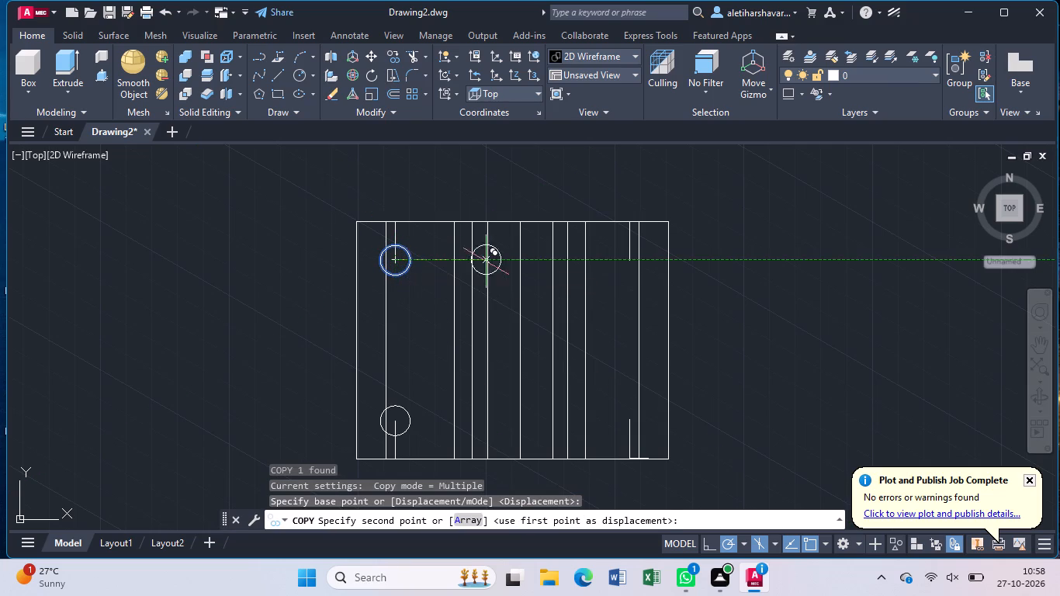
pyautogui.click(626, 260)
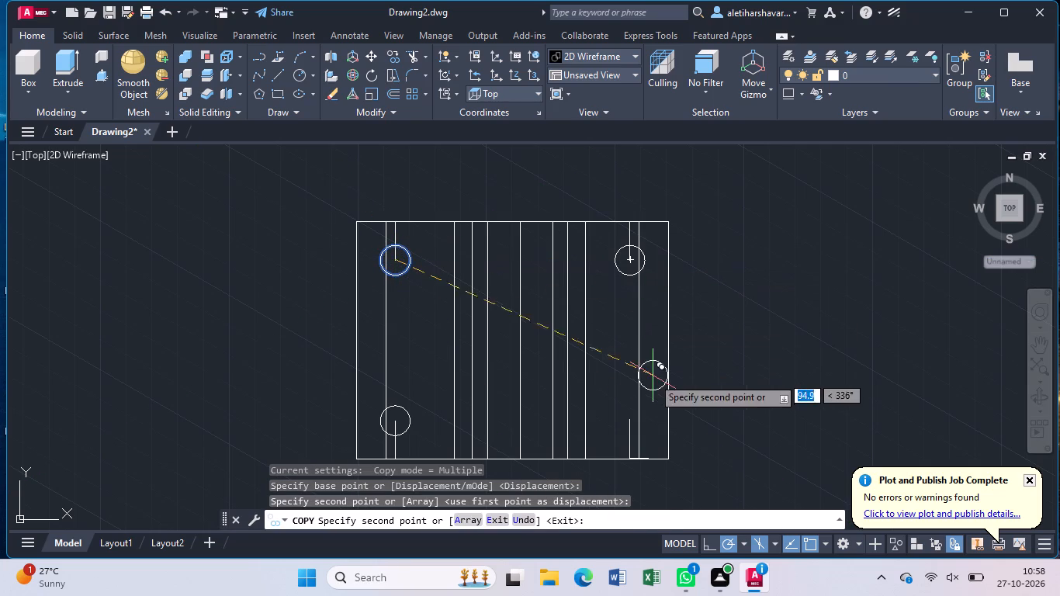
pyautogui.click(632, 422)
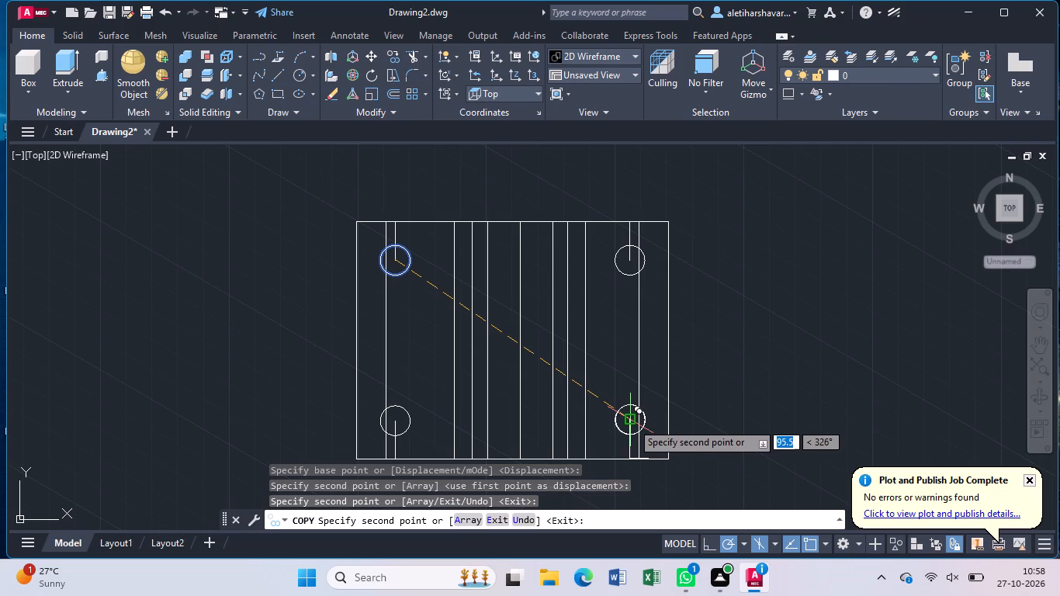
pyautogui.press('Escape')
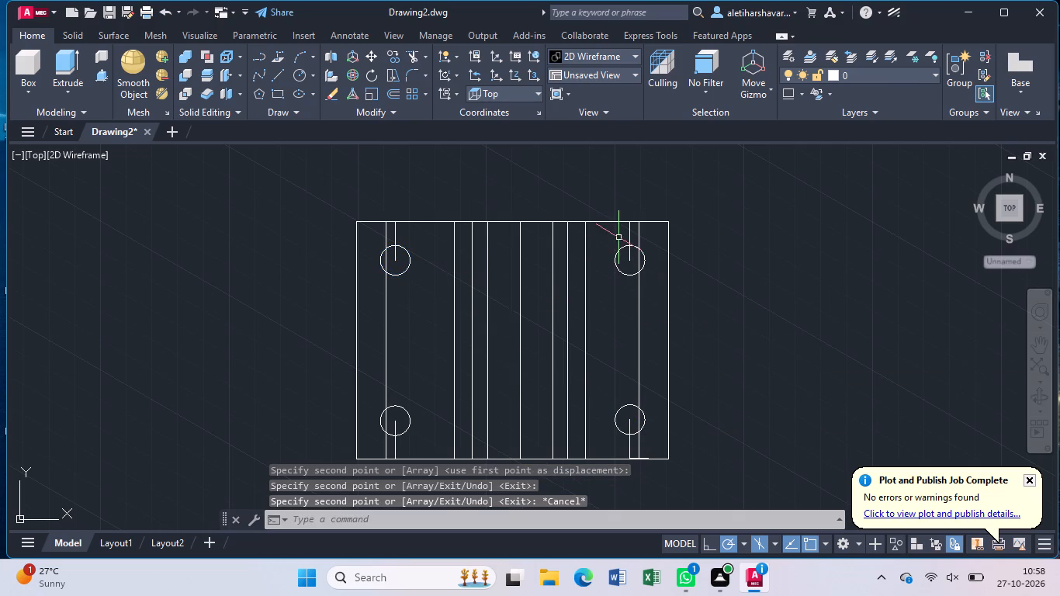
# Erase the eight 13-unit construction lines at the base's four corners, keeping the circles.
pyautogui.click(630, 234)
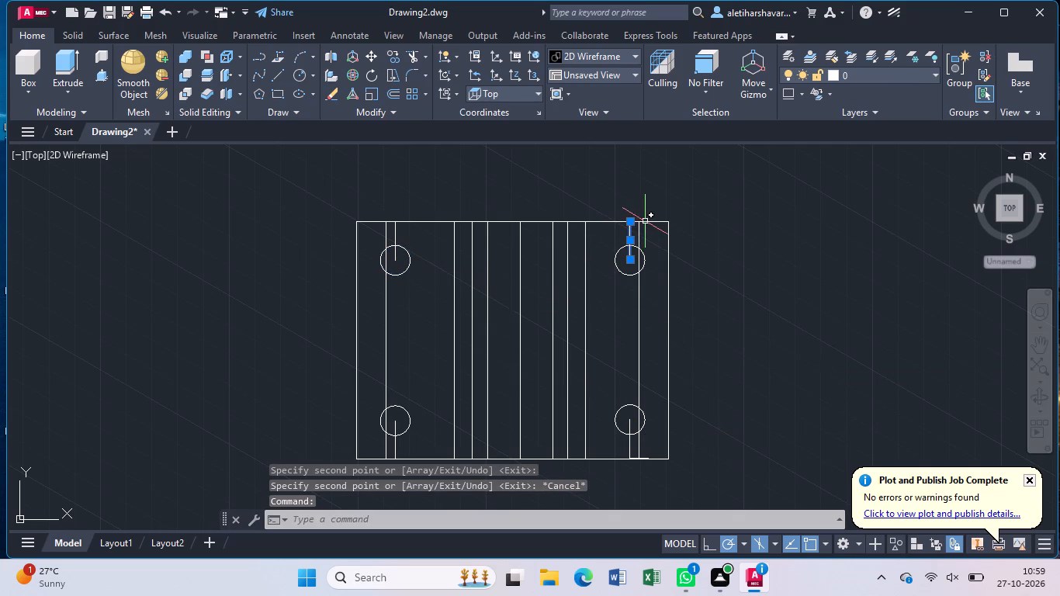
pyautogui.click(646, 220)
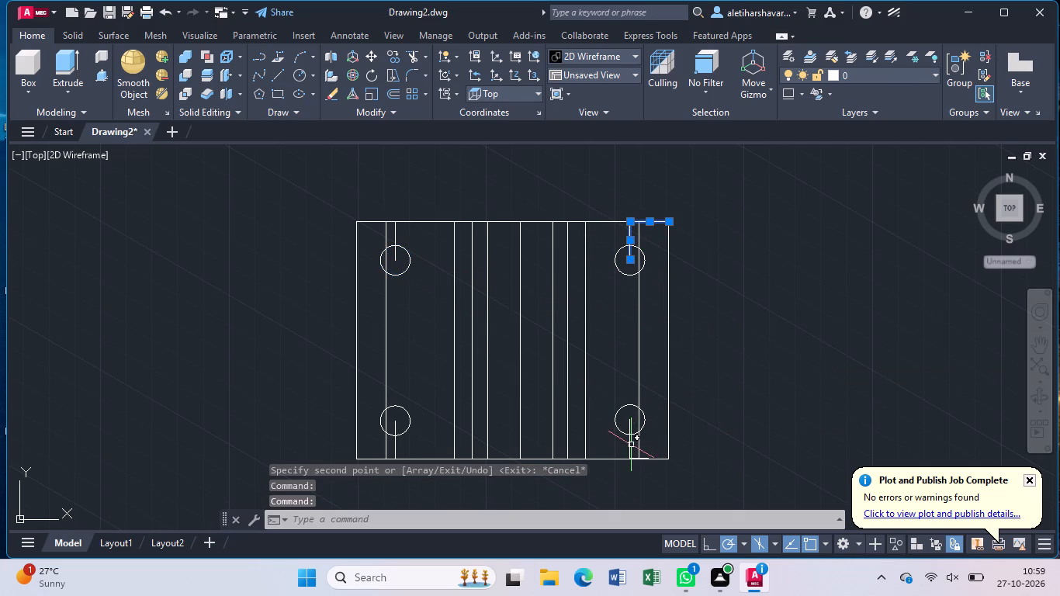
pyautogui.click(630, 445)
pyautogui.click(649, 461)
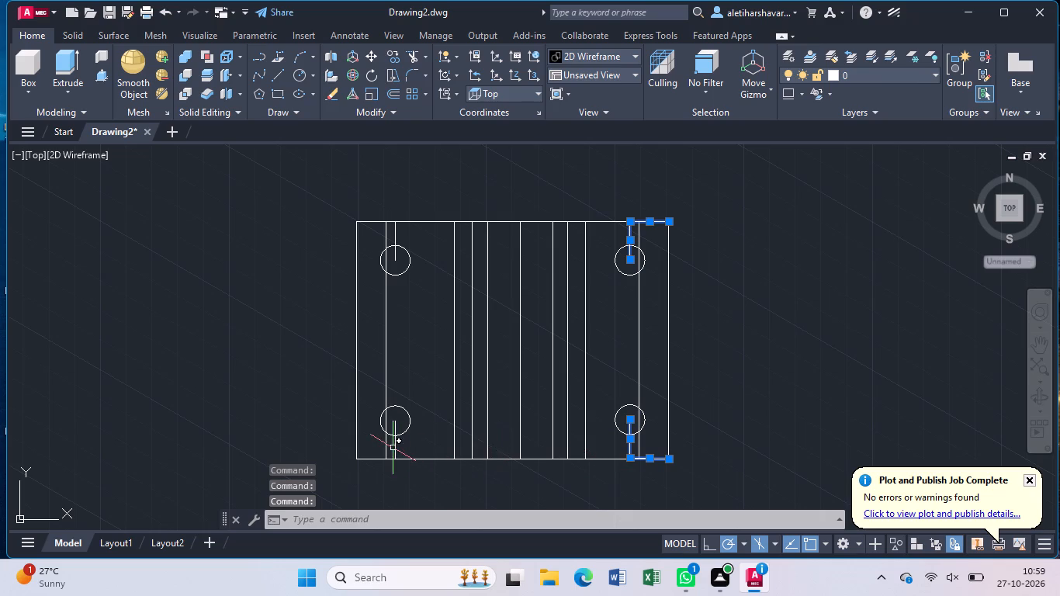
pyautogui.click(396, 446)
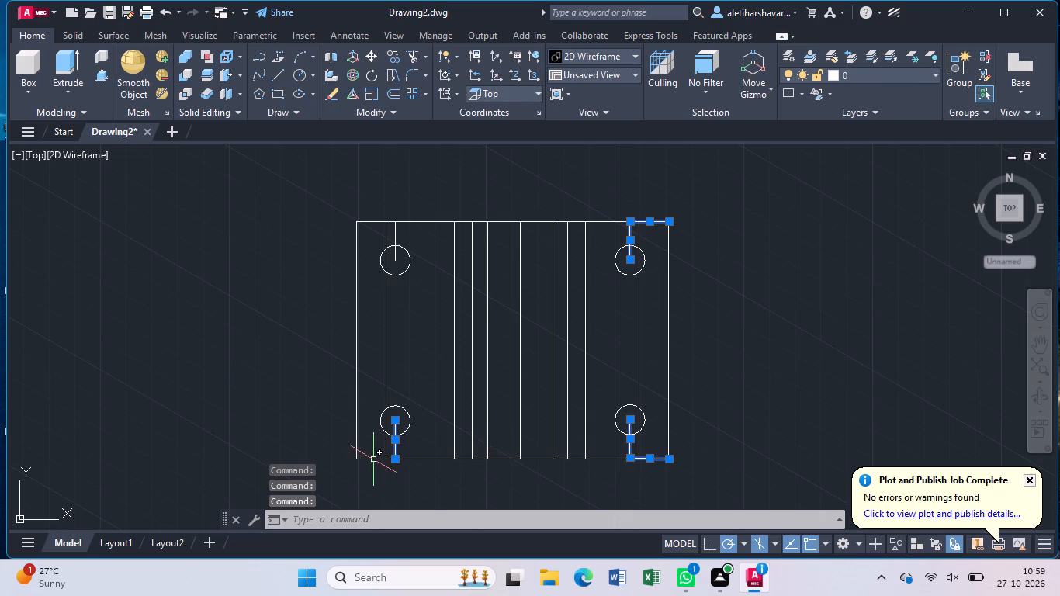
pyautogui.click(373, 459)
pyautogui.click(369, 220)
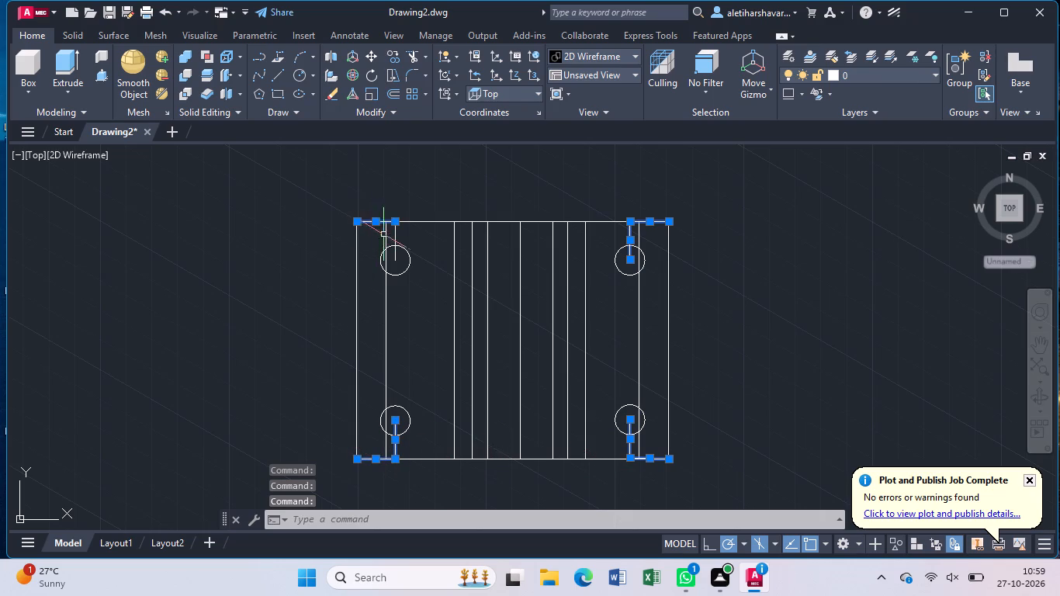
pyautogui.click(396, 242)
pyautogui.press('Delete')
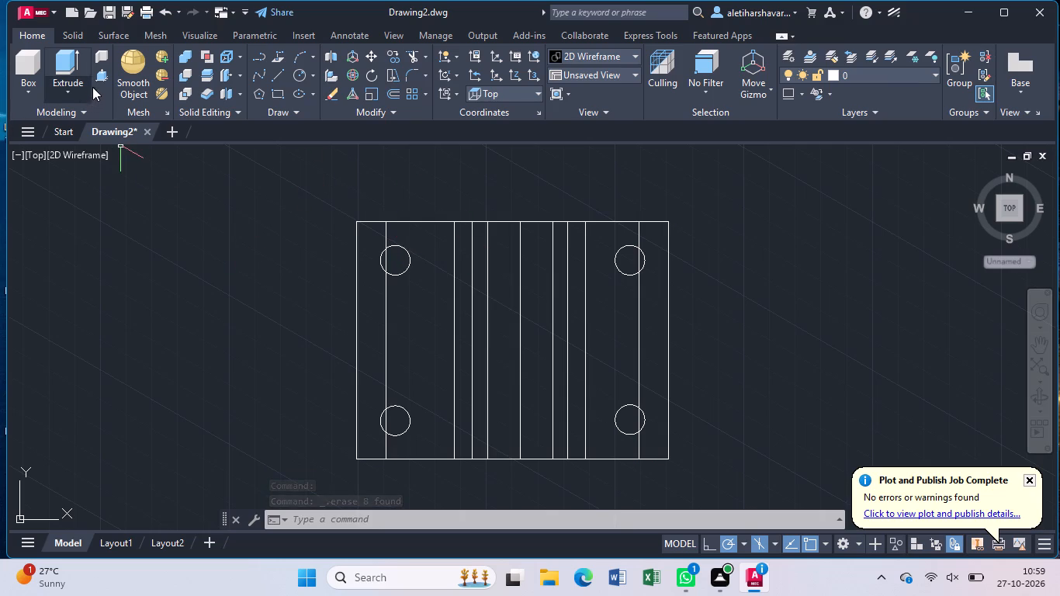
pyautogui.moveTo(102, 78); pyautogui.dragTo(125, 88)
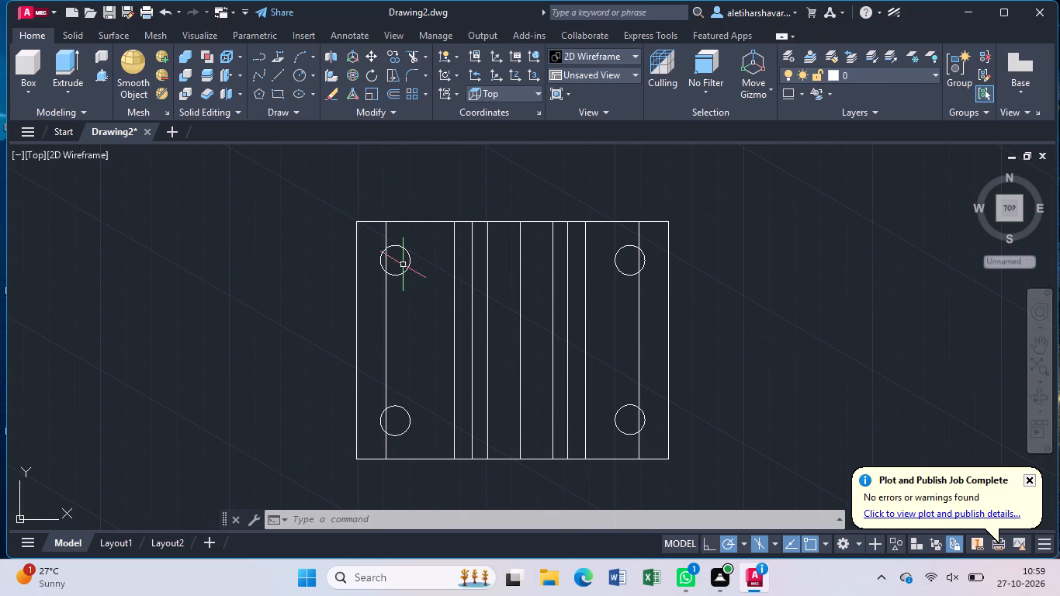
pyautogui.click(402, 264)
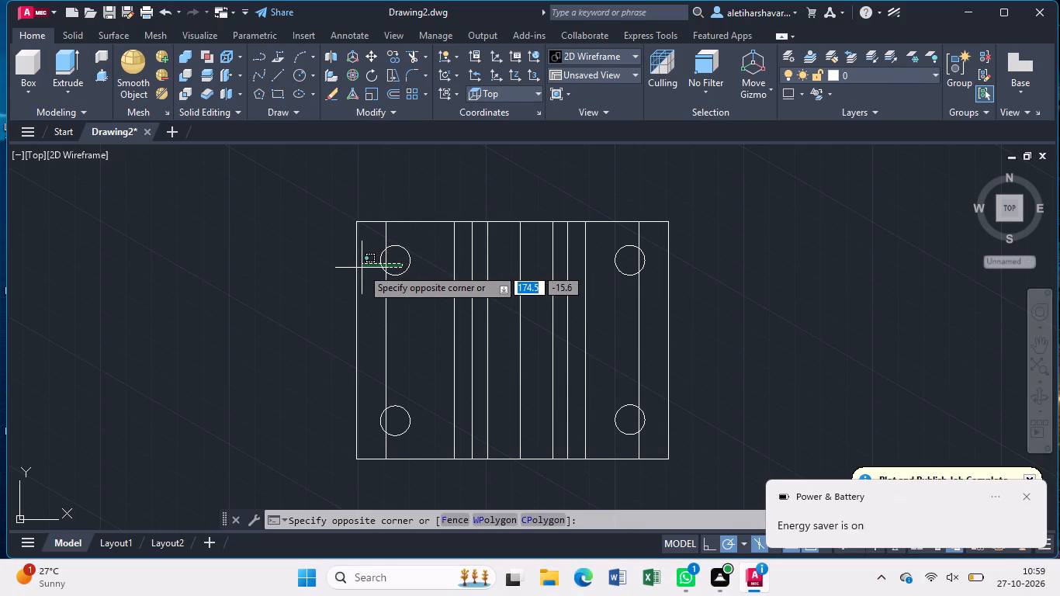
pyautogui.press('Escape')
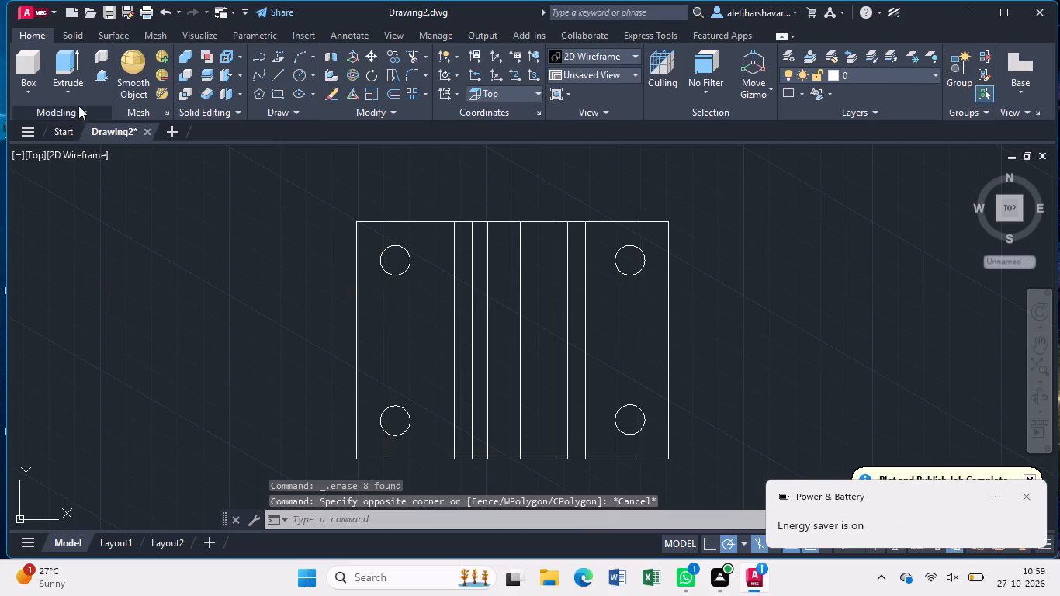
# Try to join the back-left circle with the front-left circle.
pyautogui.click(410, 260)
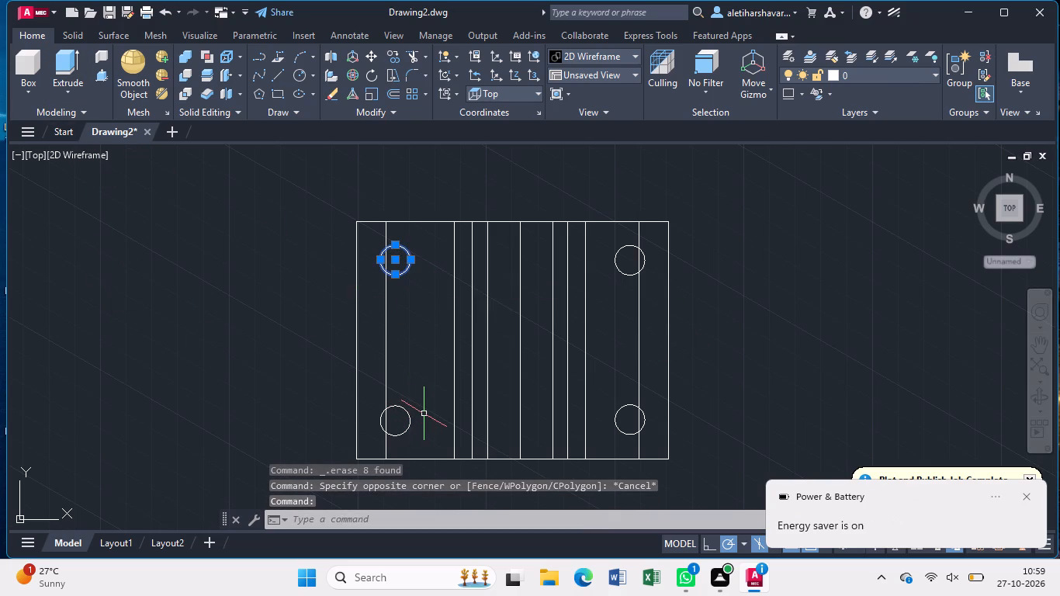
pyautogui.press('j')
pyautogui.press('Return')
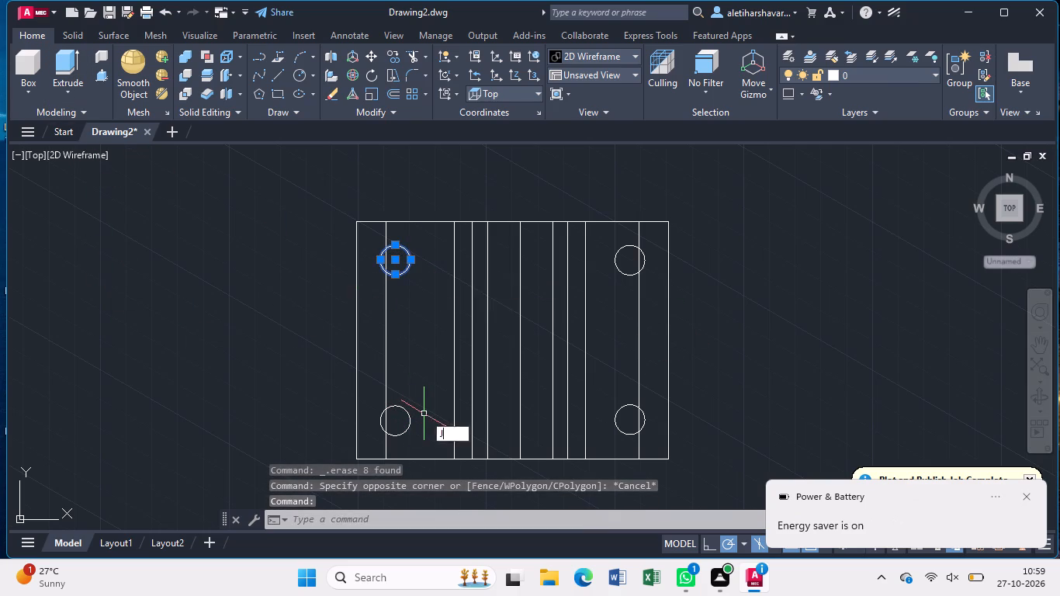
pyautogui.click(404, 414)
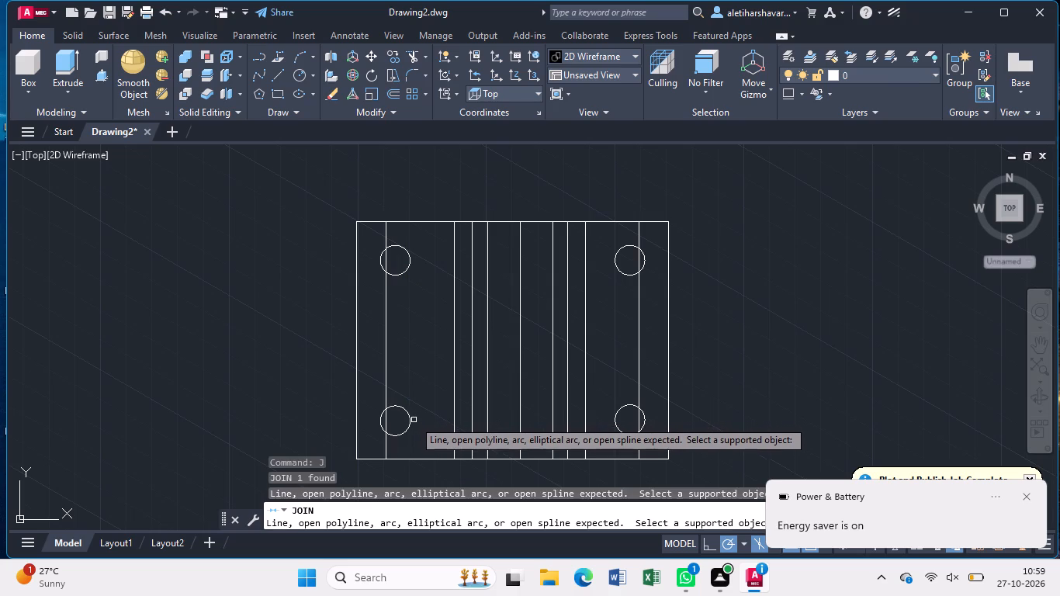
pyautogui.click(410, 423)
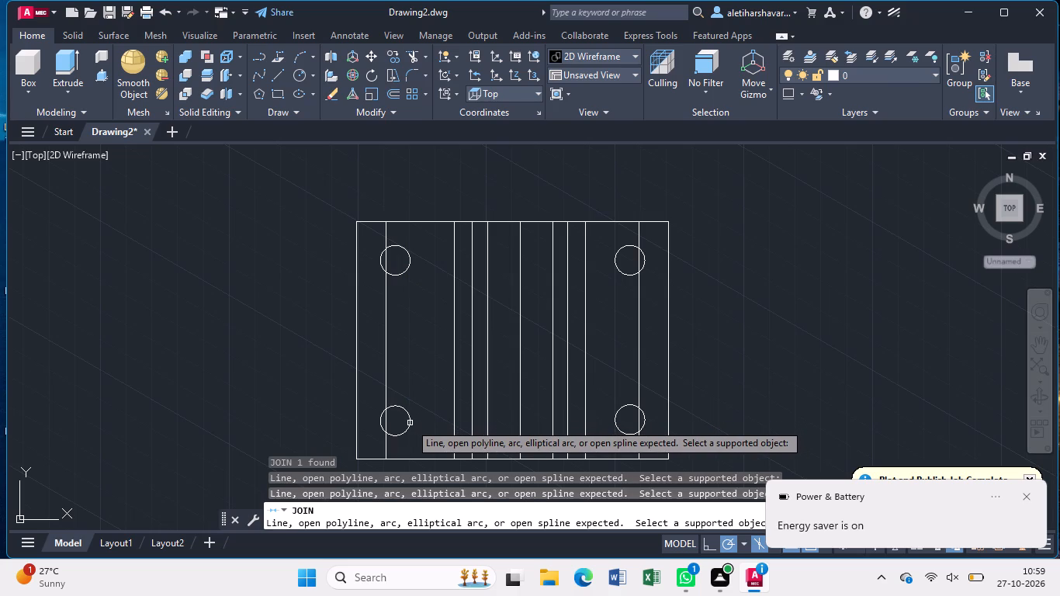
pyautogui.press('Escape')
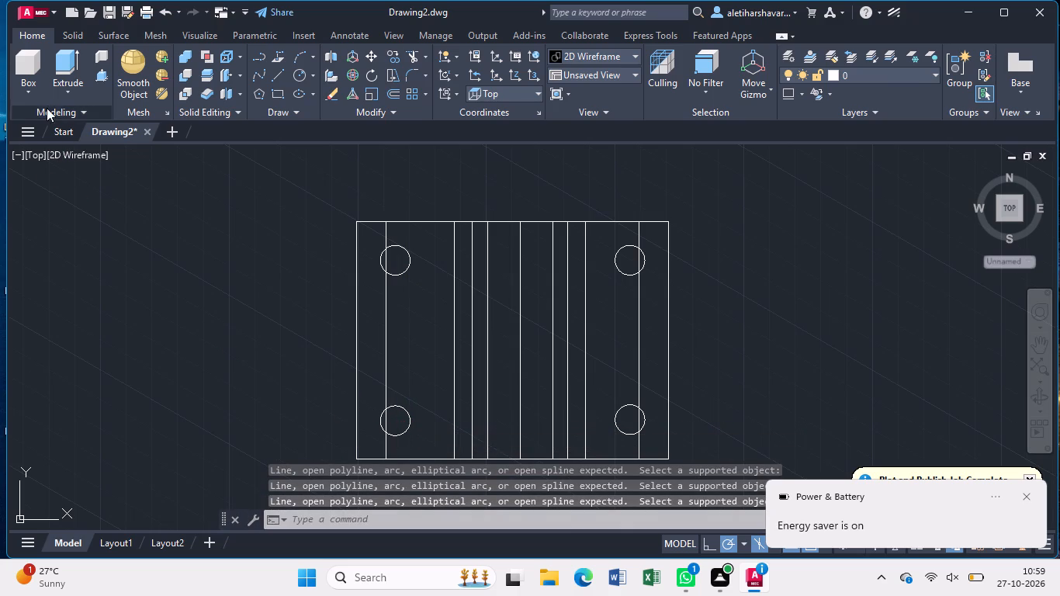
# Presspull the back-left and back-right corner circles with an extrusion height of 20 each.
pyautogui.click(99, 74)
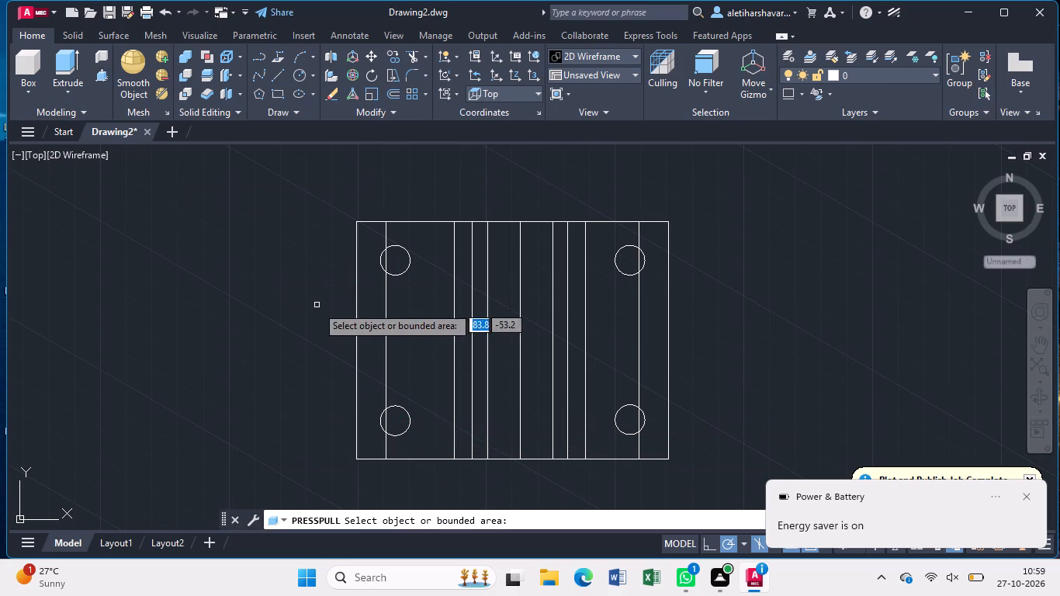
pyautogui.click(405, 268)
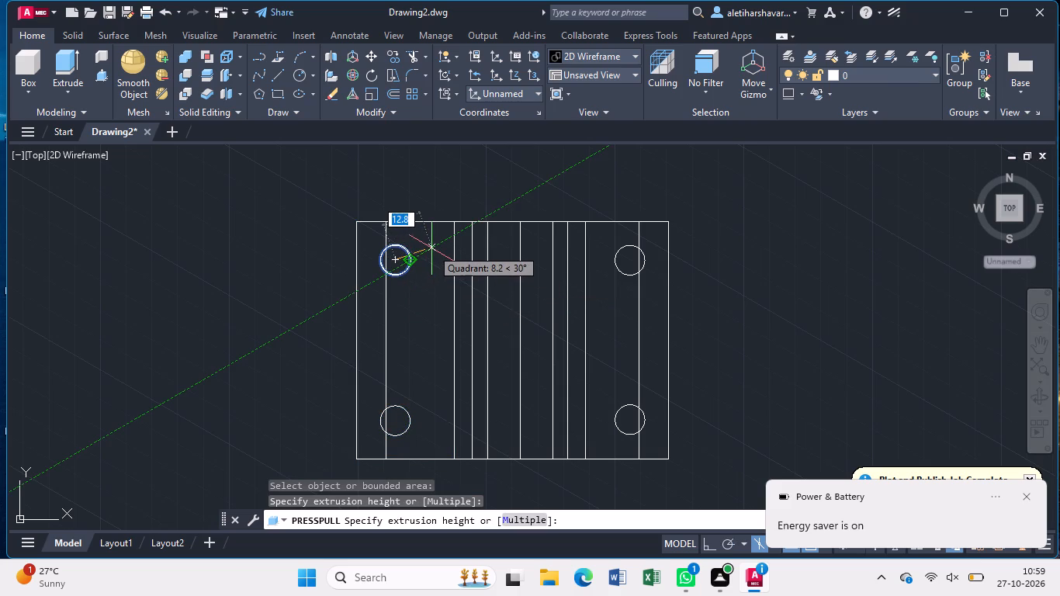
pyautogui.write('20')
pyautogui.press('Return')
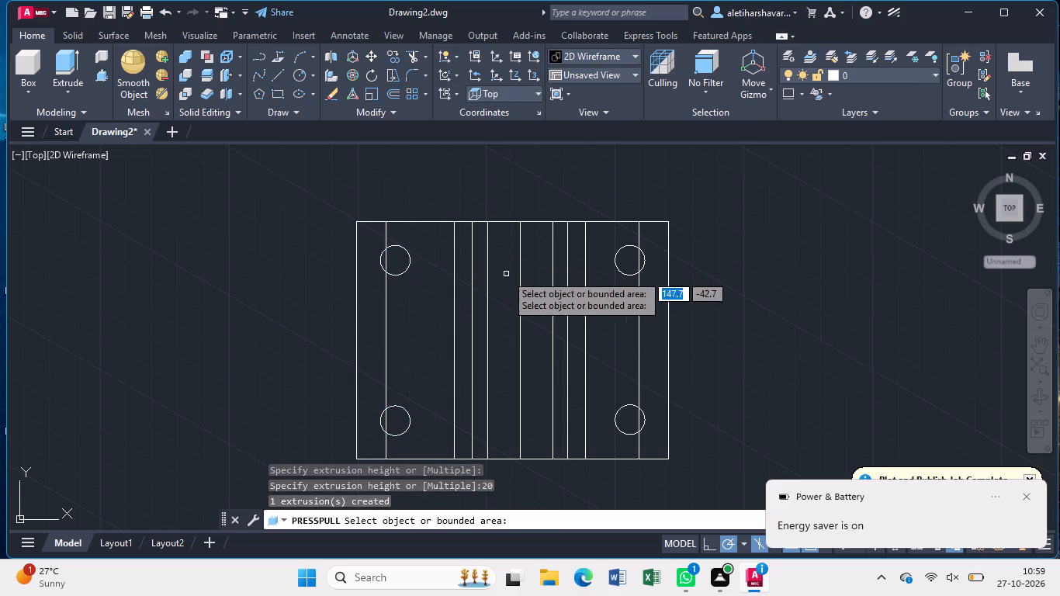
pyautogui.click(618, 270)
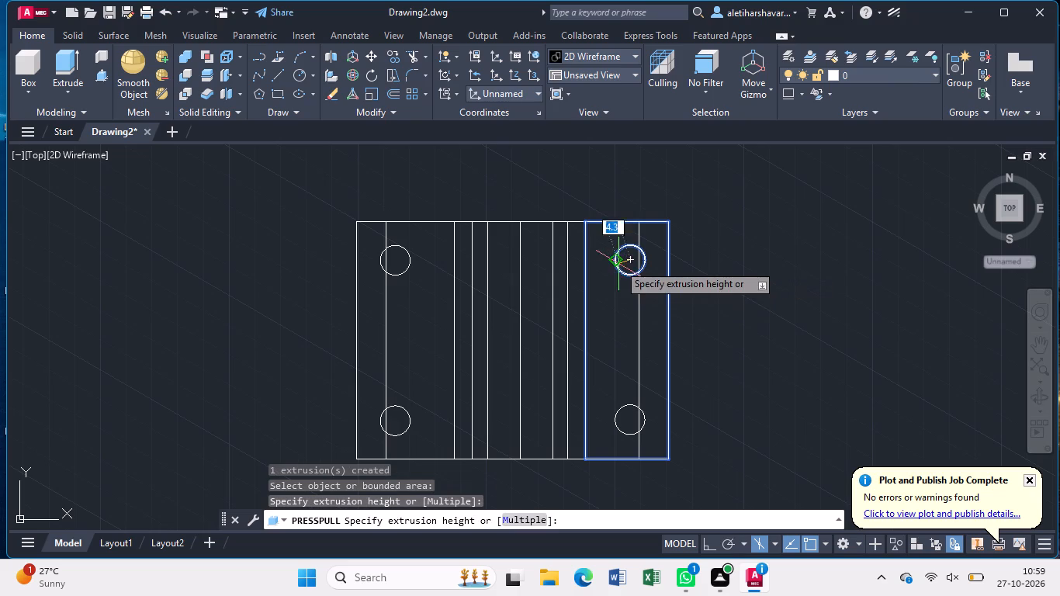
pyautogui.write('20')
pyautogui.press('Return')
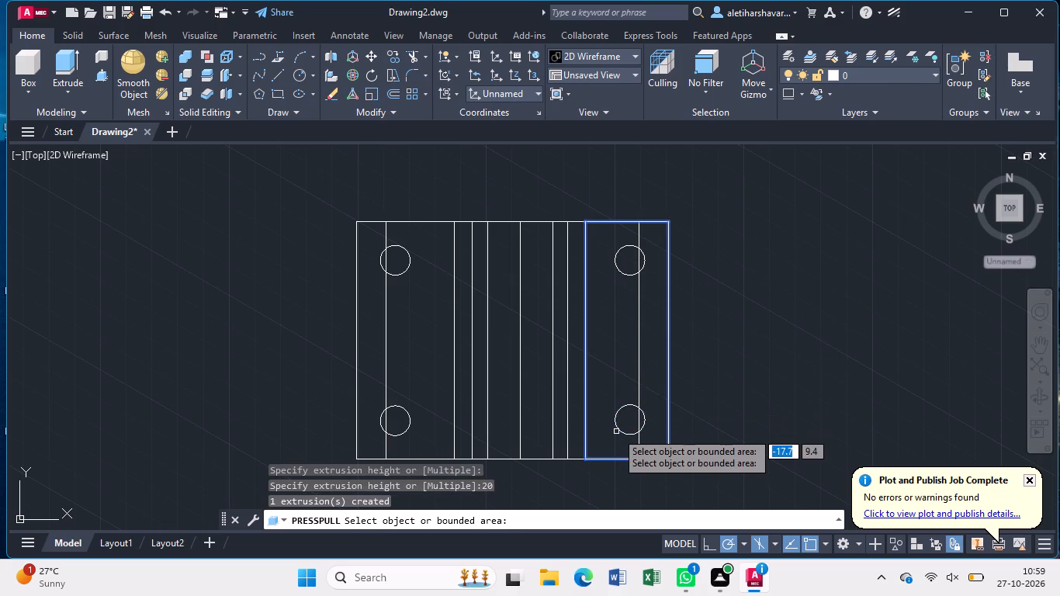
# Presspull the front-right and front-left corner circles with an extrusion height of 10 each.
pyautogui.click(616, 430)
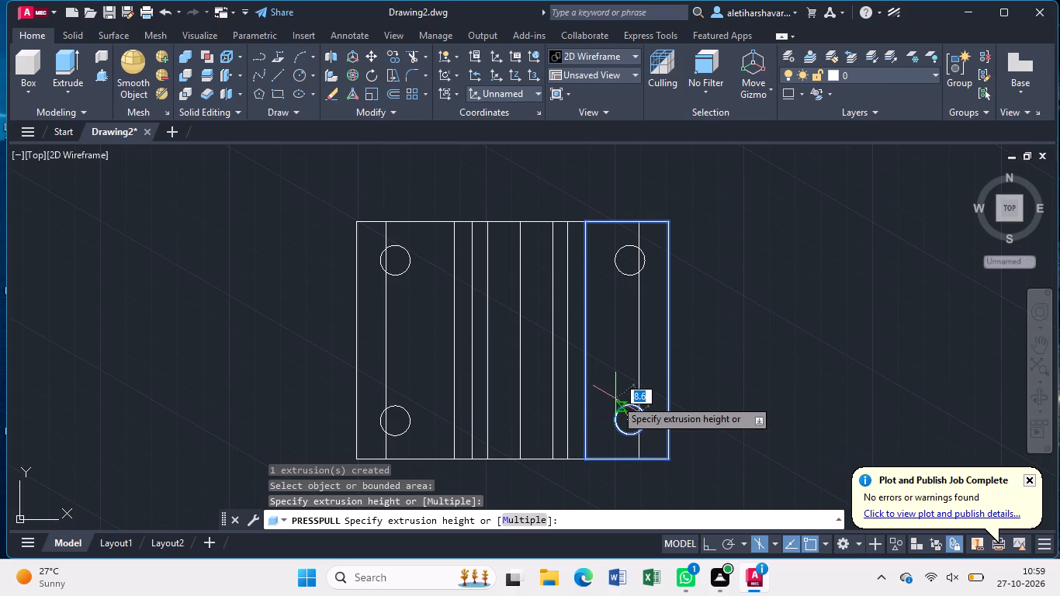
pyautogui.write('10')
pyautogui.press('Return')
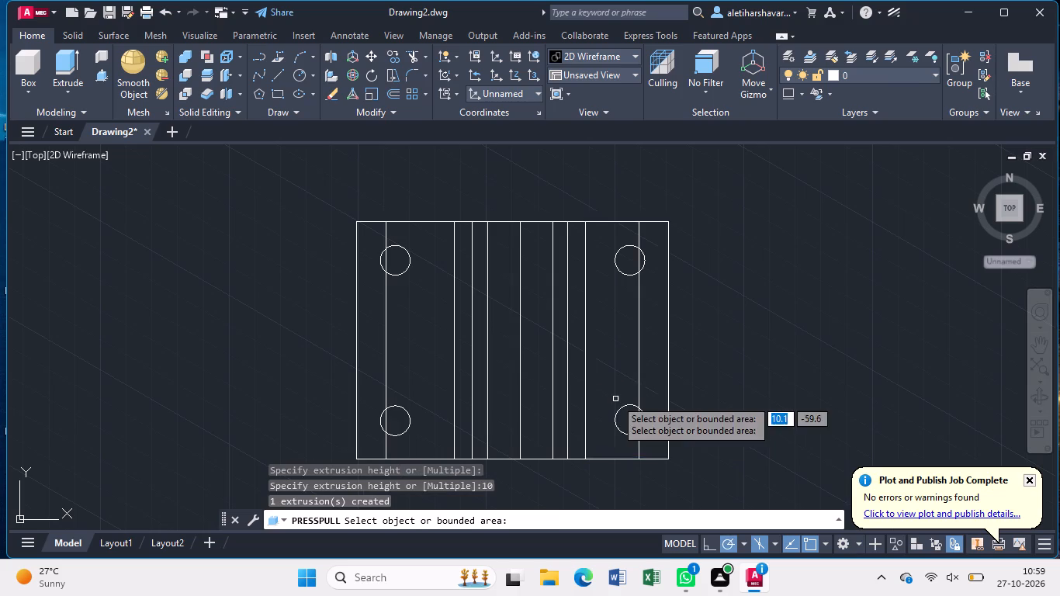
pyautogui.click(409, 416)
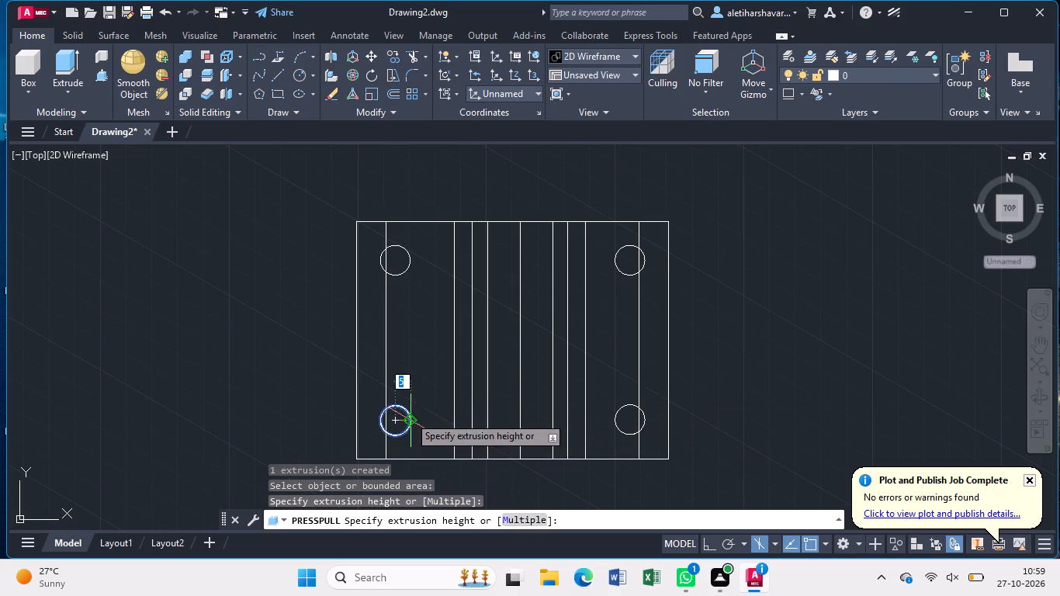
pyautogui.press('1')
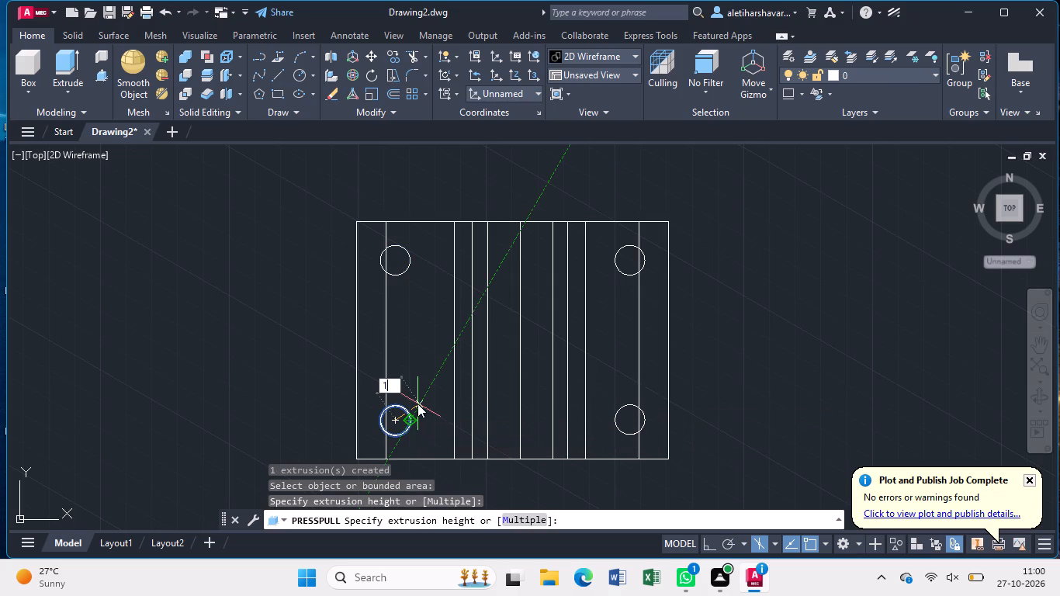
pyautogui.press('0')
pyautogui.press('Return')
pyautogui.press('Escape')
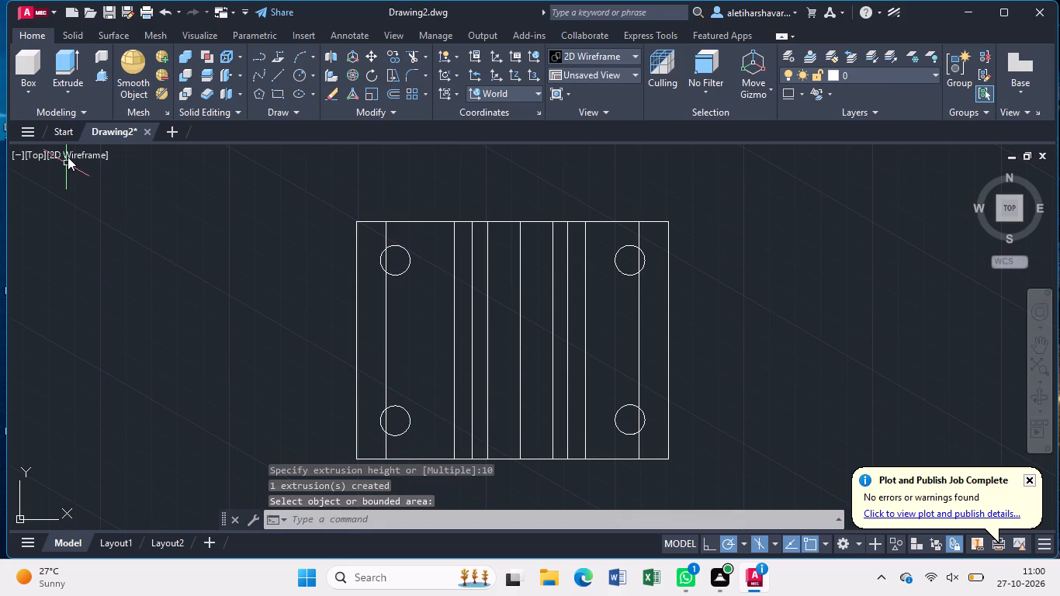
# Show the part in the Shaded with edges visual style and examine the four corner cylinders on the base.
pyautogui.click(1038, 396)
pyautogui.moveTo(837, 409); pyautogui.dragTo(819, 360)
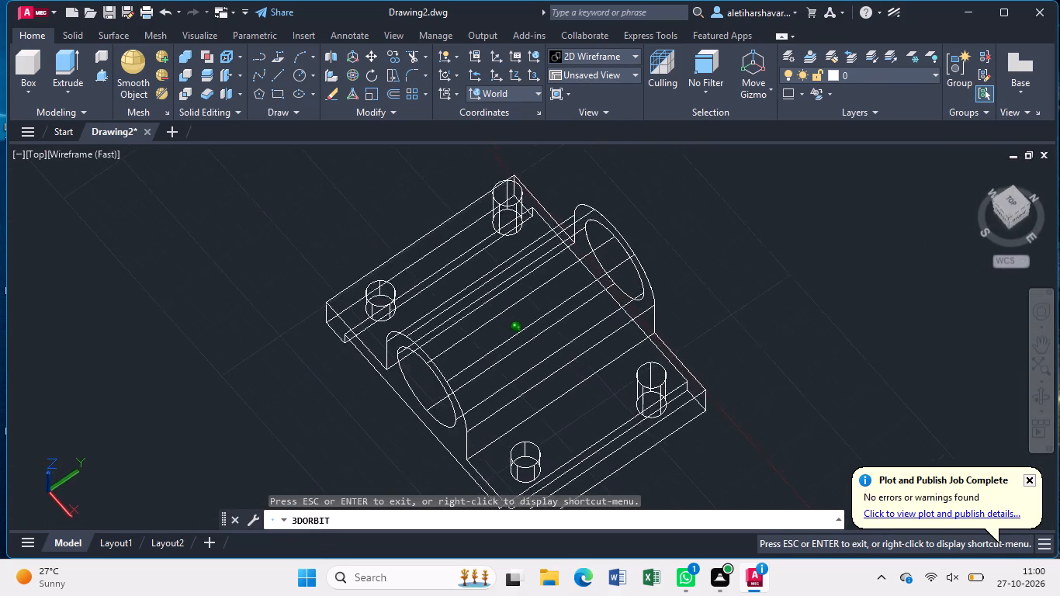
pyautogui.moveTo(819, 360); pyautogui.dragTo(767, 298)
pyautogui.moveTo(777, 377); pyautogui.dragTo(758, 270)
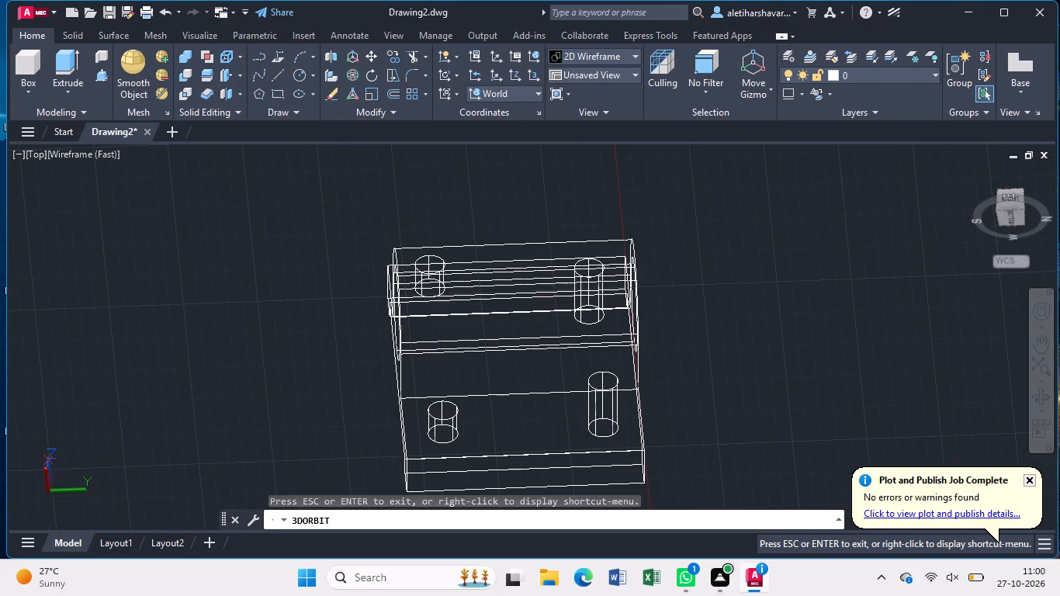
pyautogui.moveTo(745, 418); pyautogui.dragTo(767, 381)
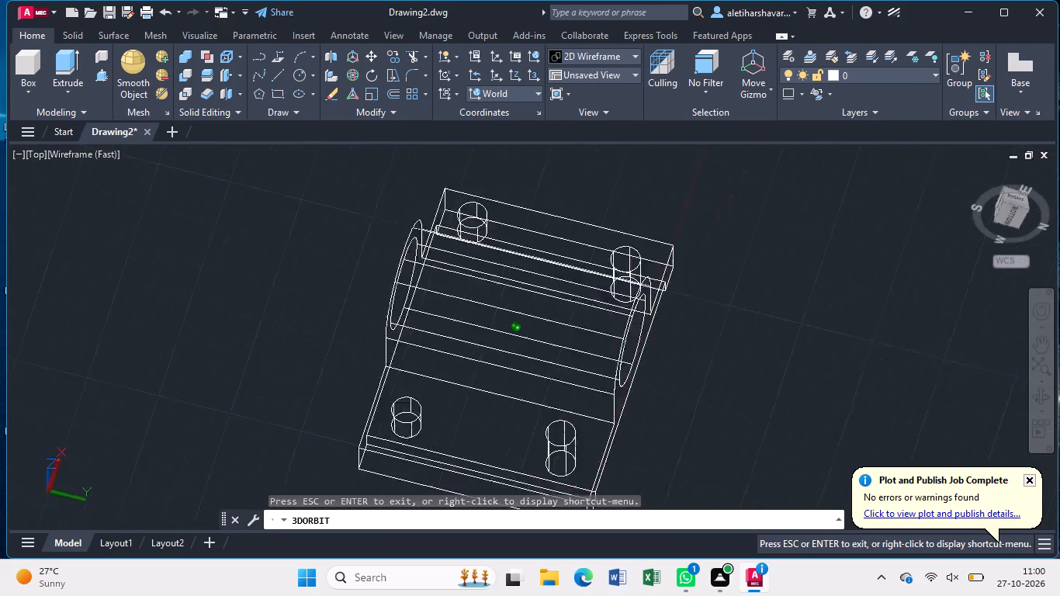
pyautogui.moveTo(767, 381); pyautogui.dragTo(773, 391)
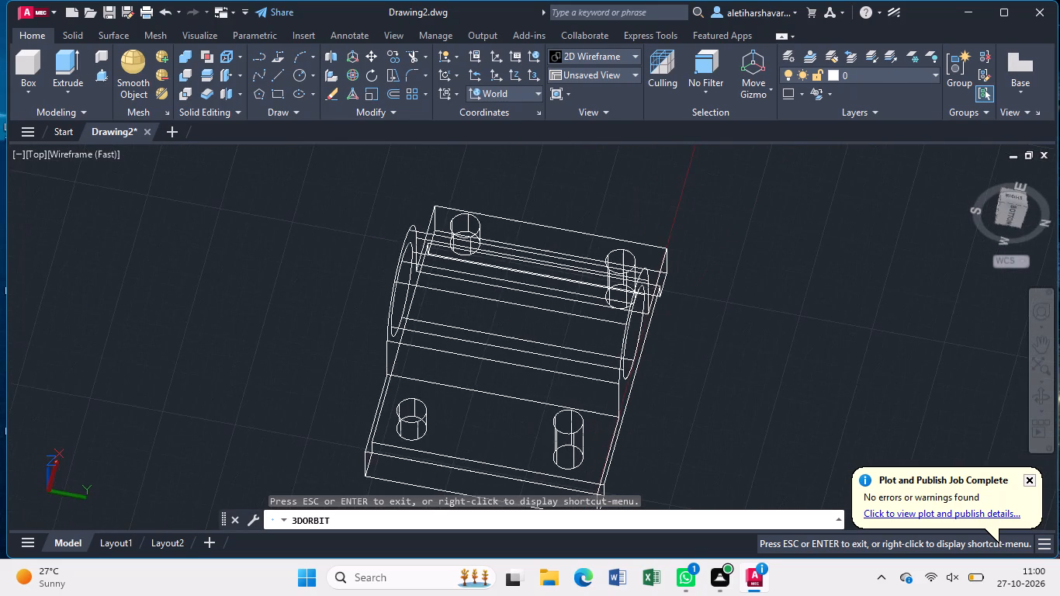
pyautogui.press('Escape')
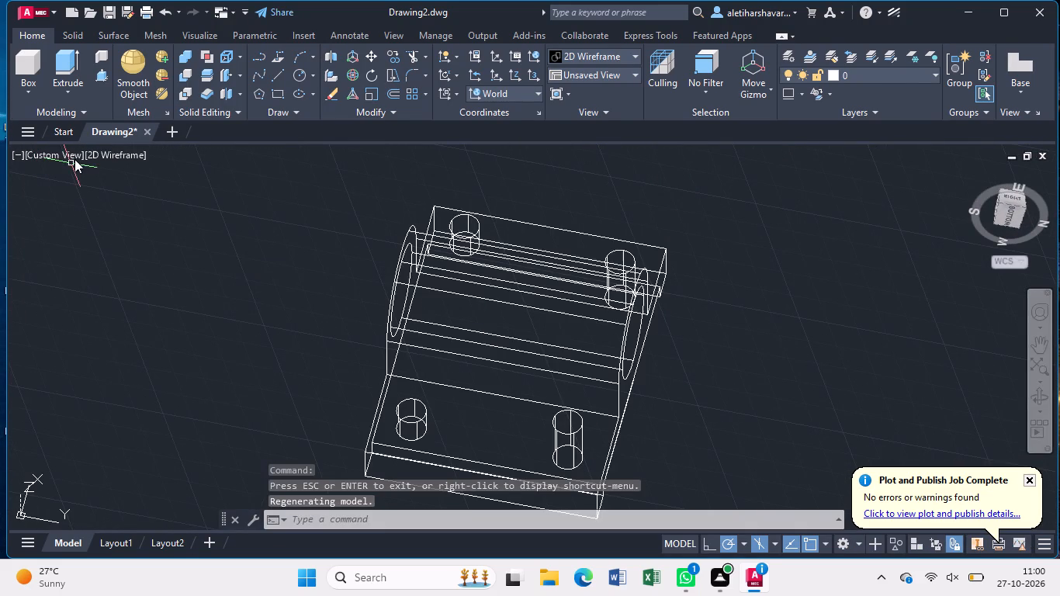
pyautogui.click(106, 155)
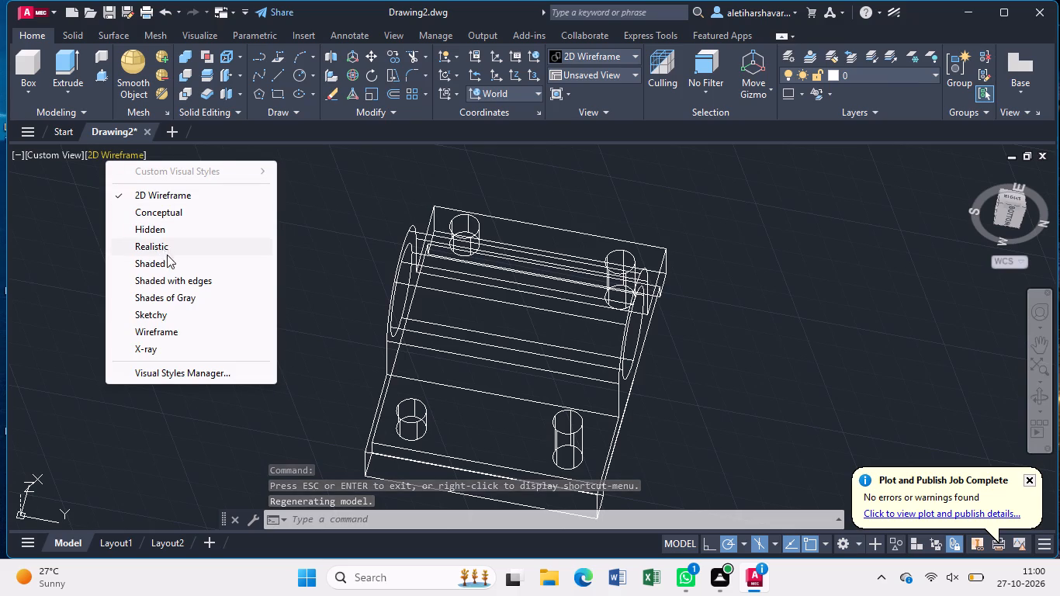
pyautogui.click(179, 281)
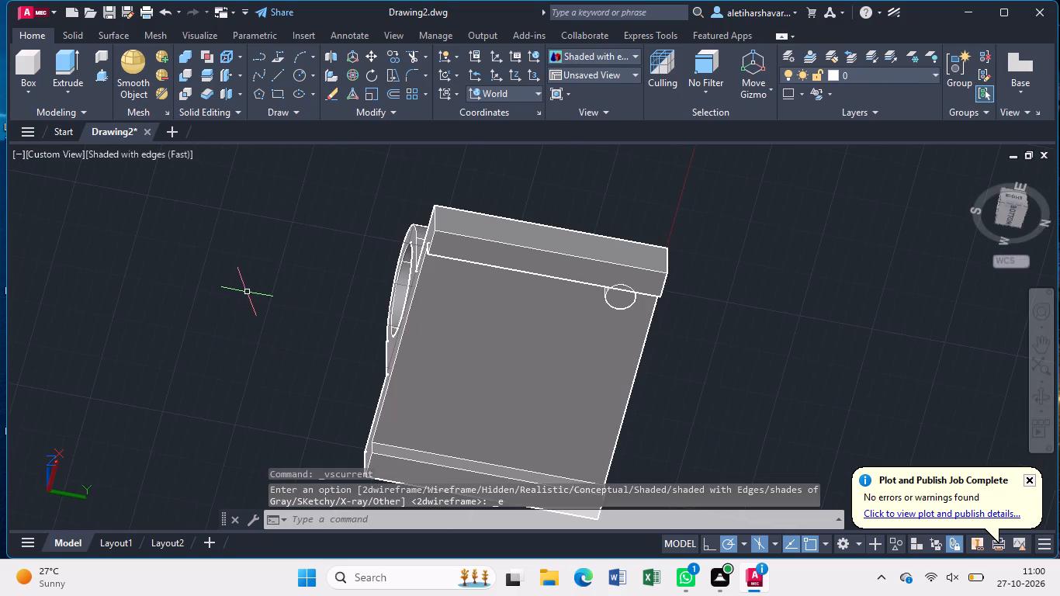
pyautogui.moveTo(808, 288); pyautogui.dragTo(805, 334)
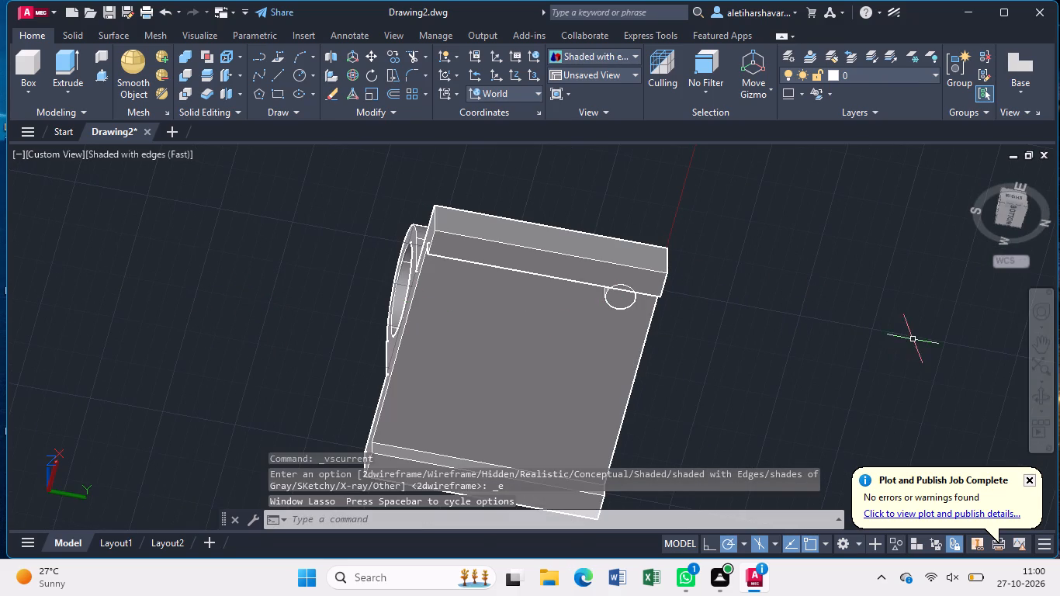
pyautogui.click(1041, 393)
pyautogui.moveTo(760, 248); pyautogui.dragTo(652, 383)
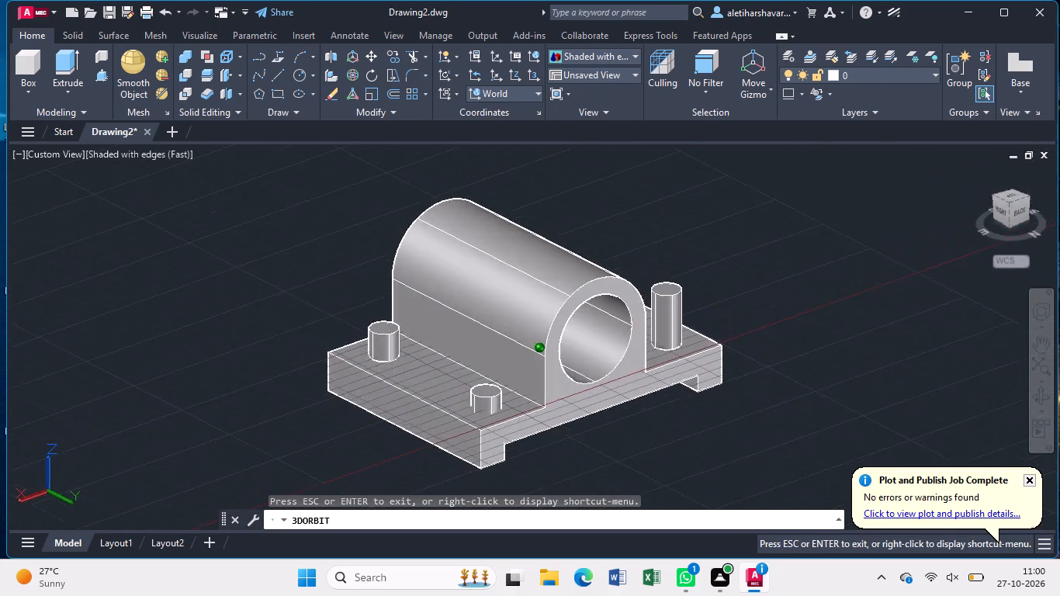
pyautogui.moveTo(652, 383); pyautogui.dragTo(577, 413)
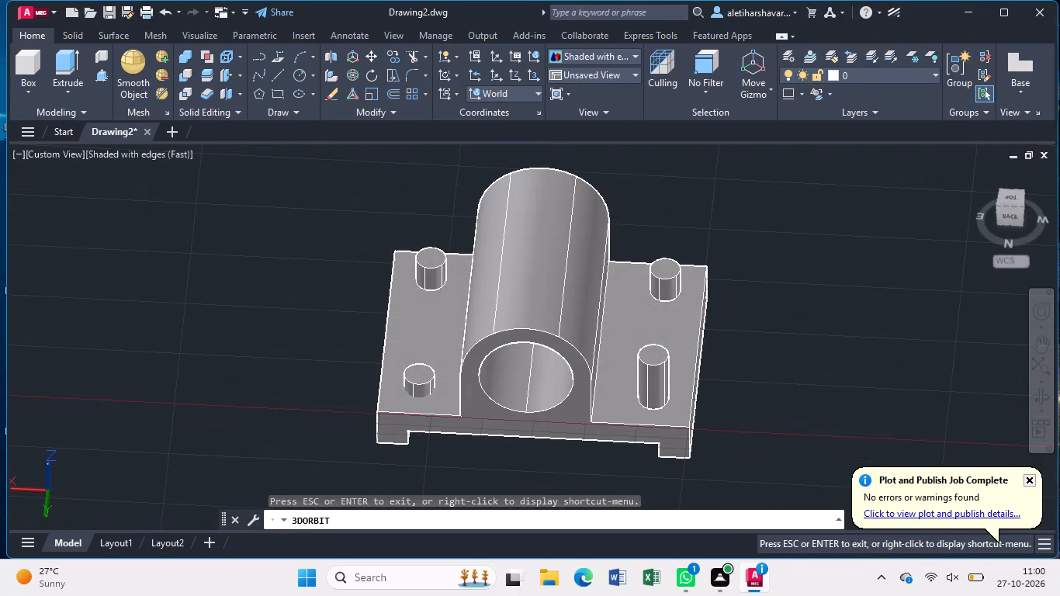
pyautogui.press('Escape')
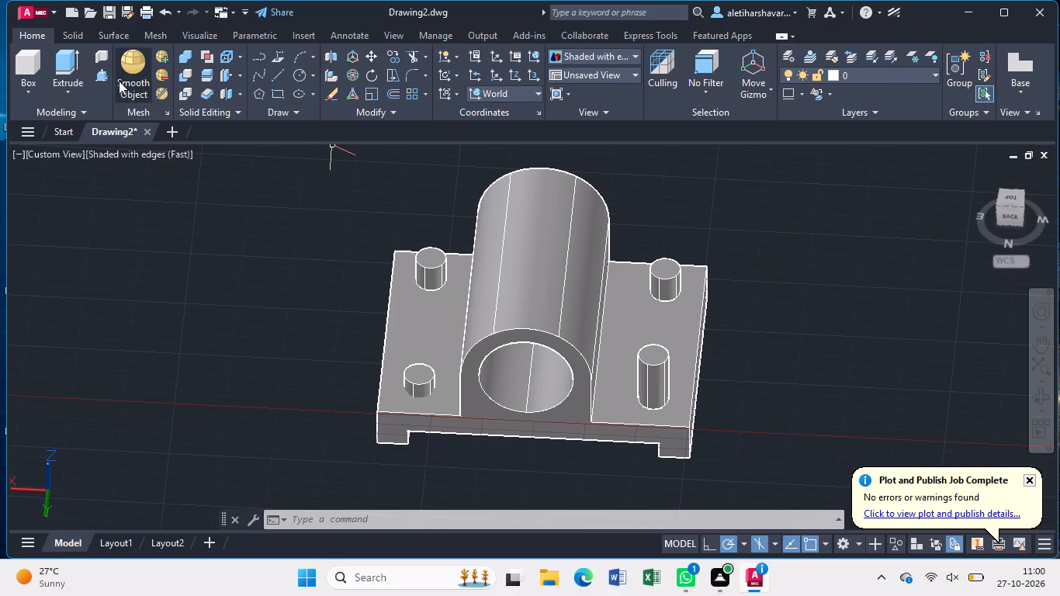
# Presspull the front-left corner cylinder's top face down freehand in stages, bringing it close to the base's upper surface.
pyautogui.click(98, 75)
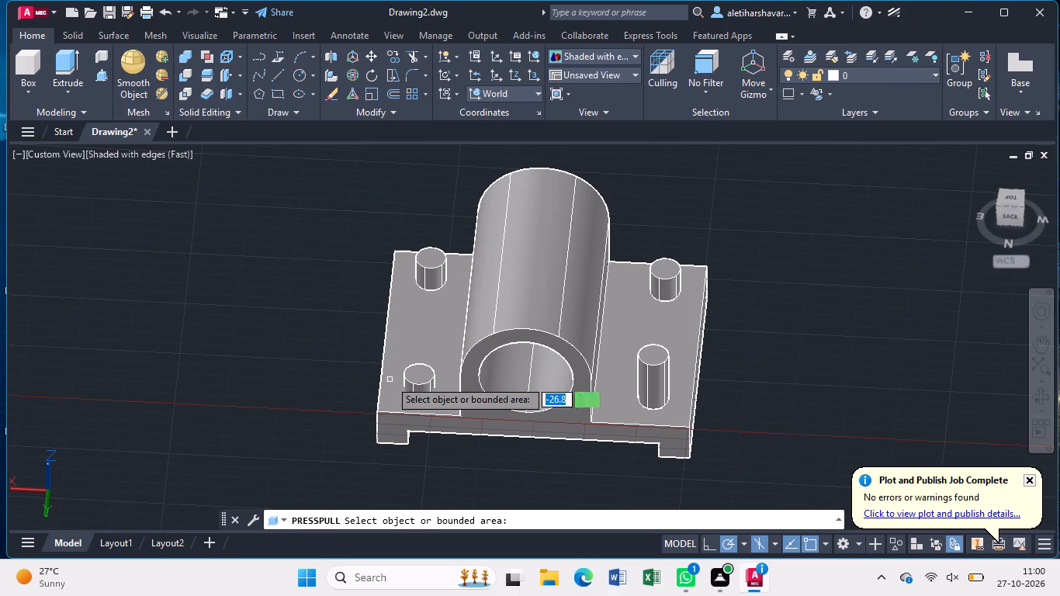
pyautogui.click(660, 267)
pyautogui.click(677, 340)
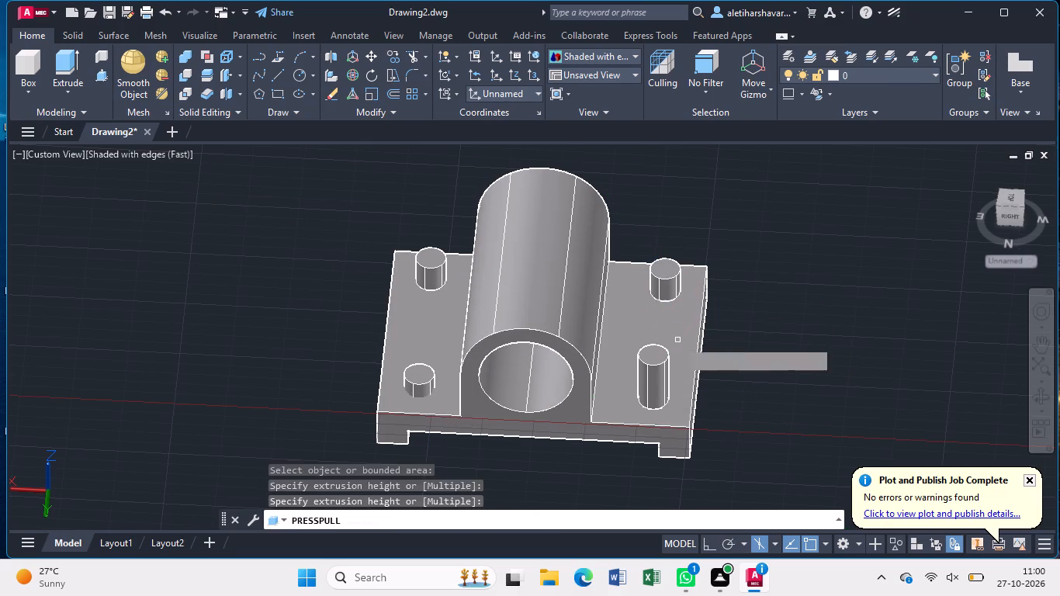
pyautogui.scroll(3, 670, 266)
pyautogui.click(667, 277)
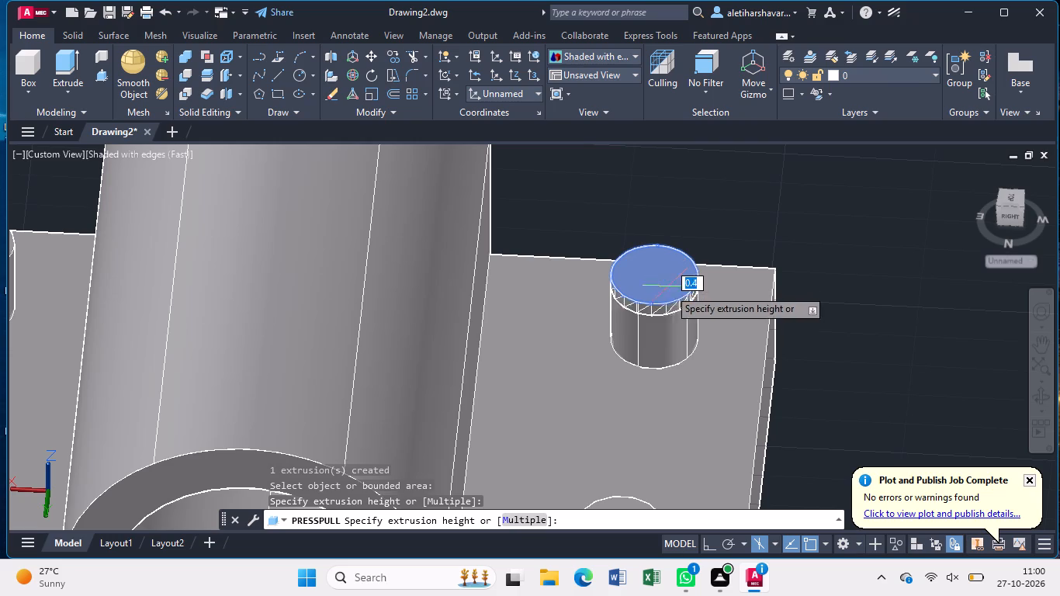
pyautogui.moveTo(624, 380); pyautogui.dragTo(615, 385)
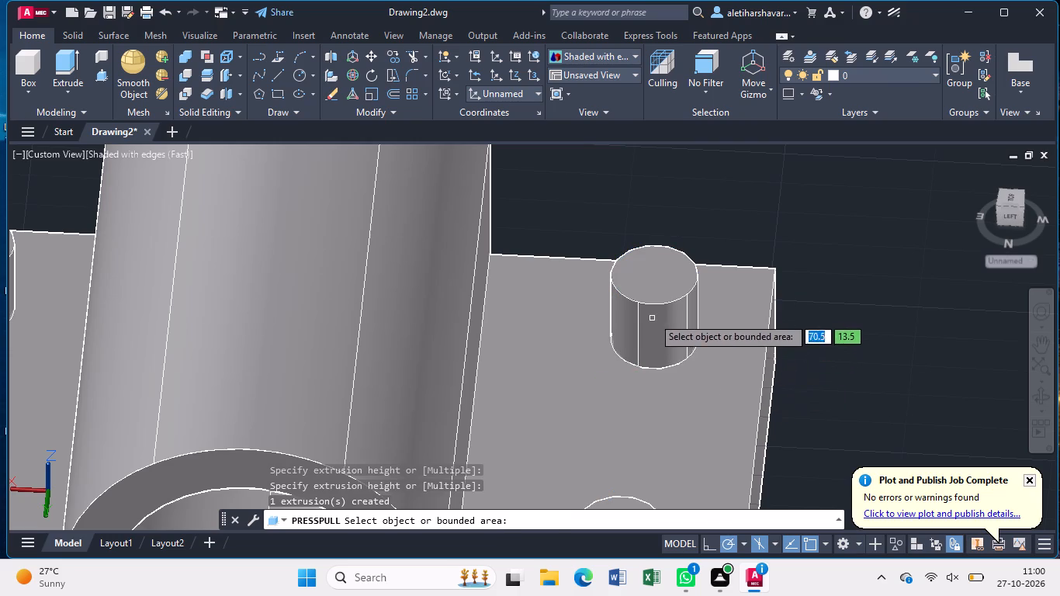
pyautogui.click(646, 280)
pyautogui.click(657, 320)
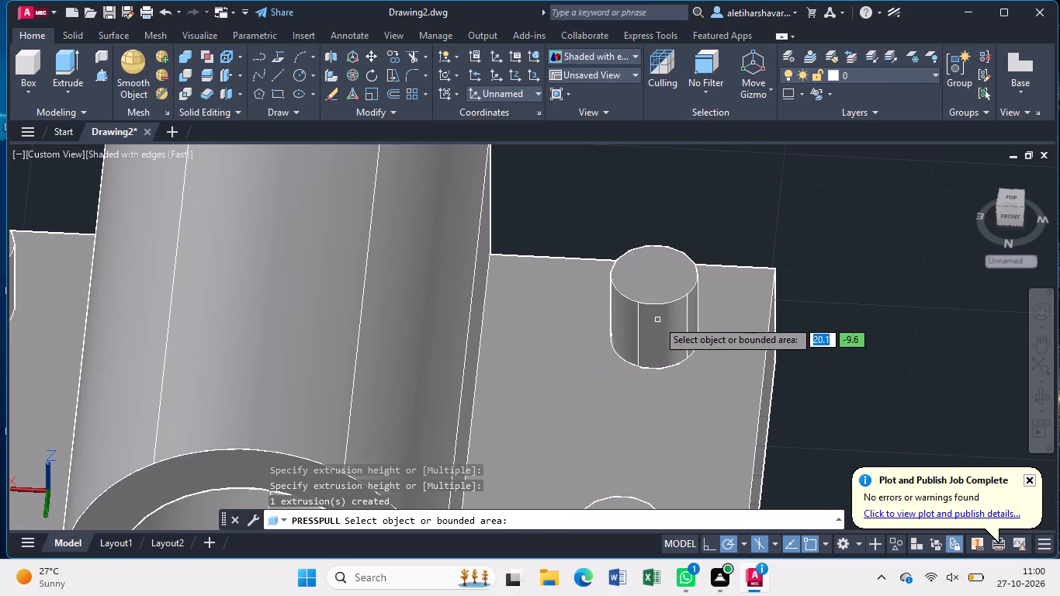
pyautogui.click(658, 297)
pyautogui.click(661, 305)
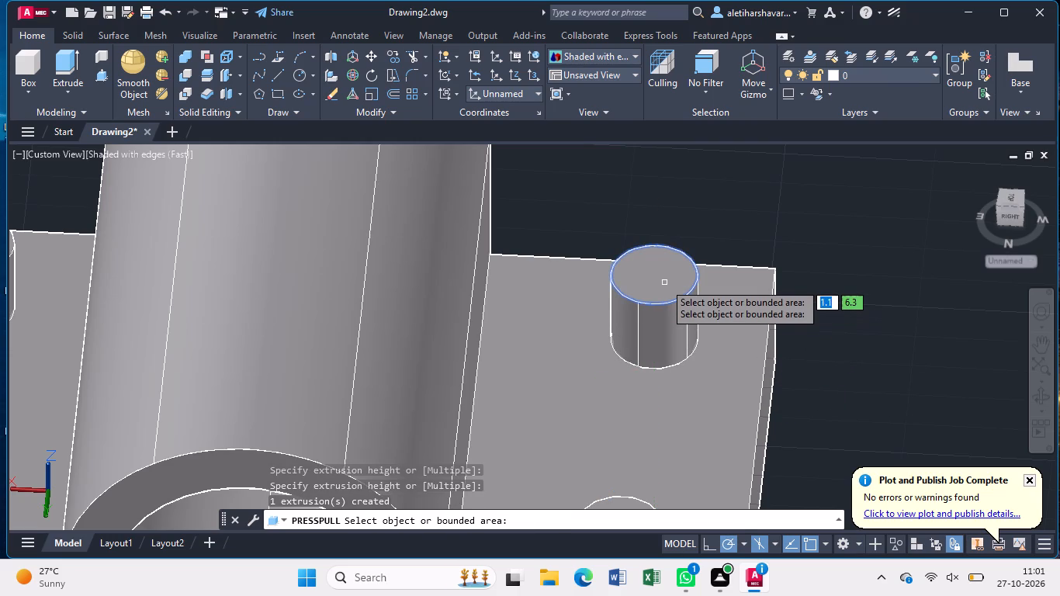
pyautogui.click(664, 282)
pyautogui.click(675, 290)
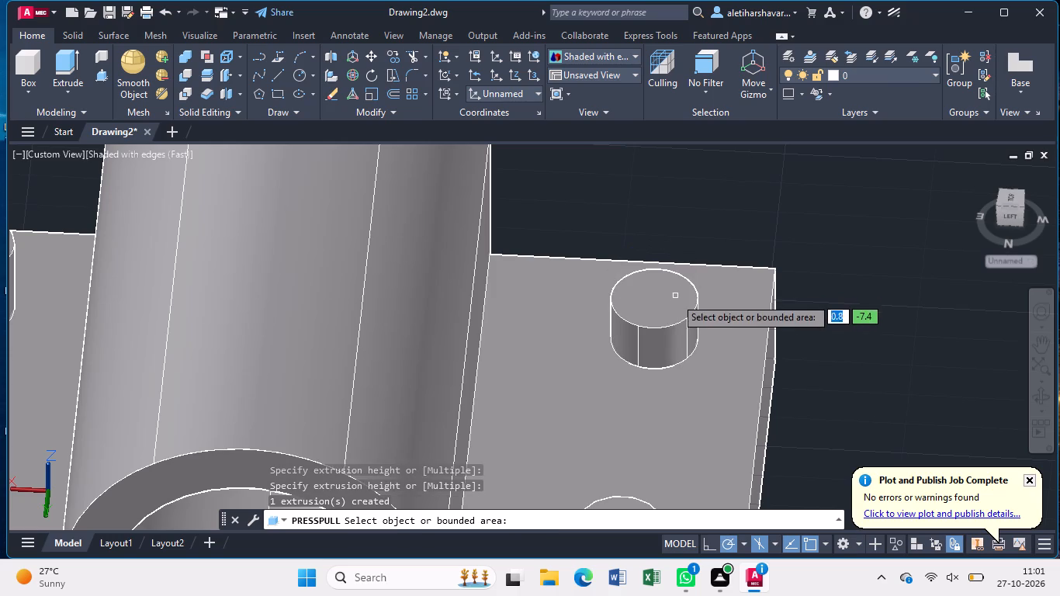
pyautogui.click(676, 307)
pyautogui.click(676, 324)
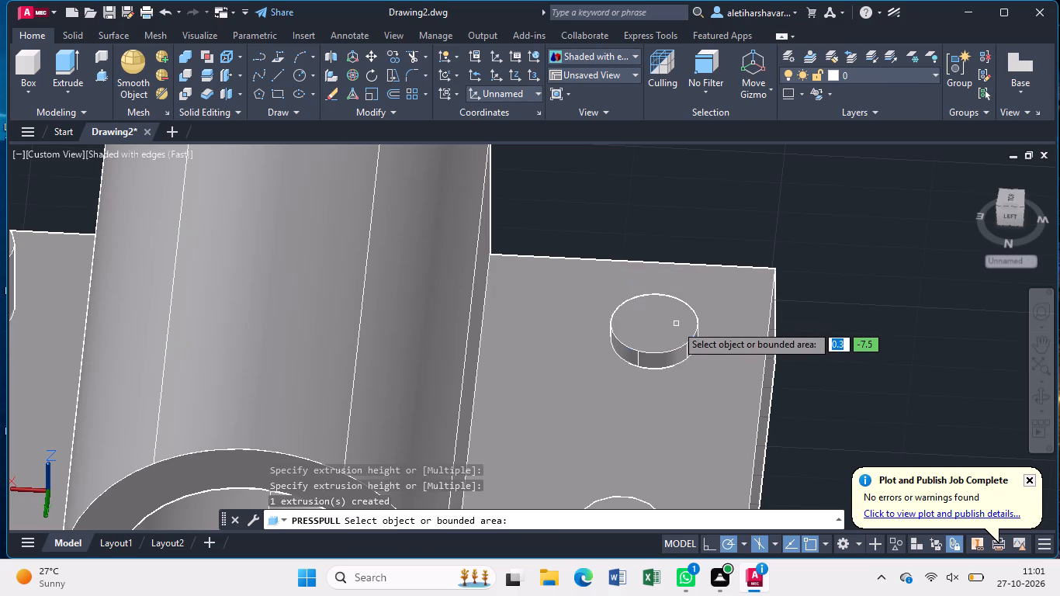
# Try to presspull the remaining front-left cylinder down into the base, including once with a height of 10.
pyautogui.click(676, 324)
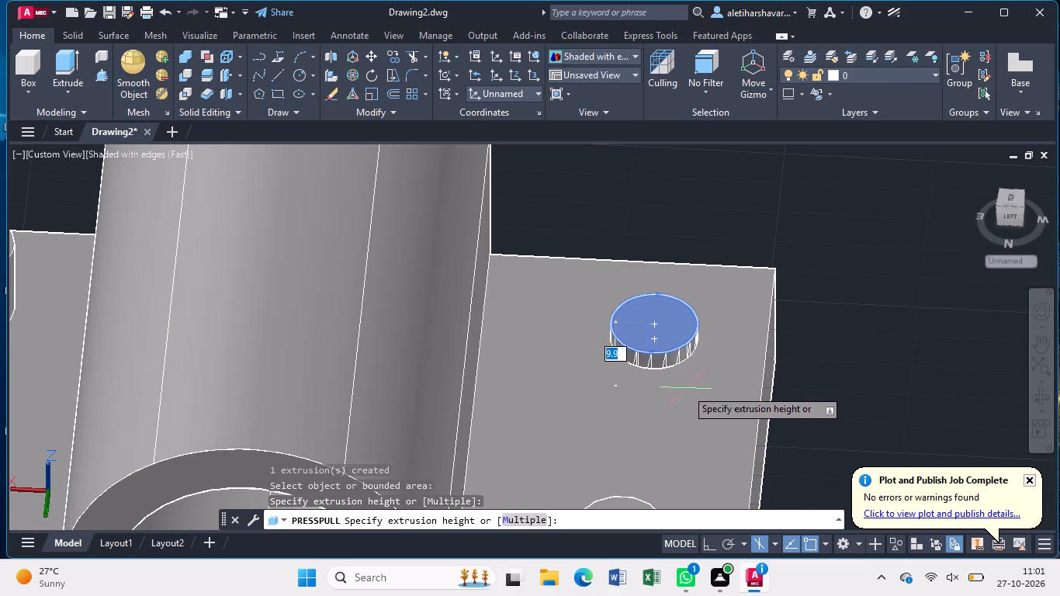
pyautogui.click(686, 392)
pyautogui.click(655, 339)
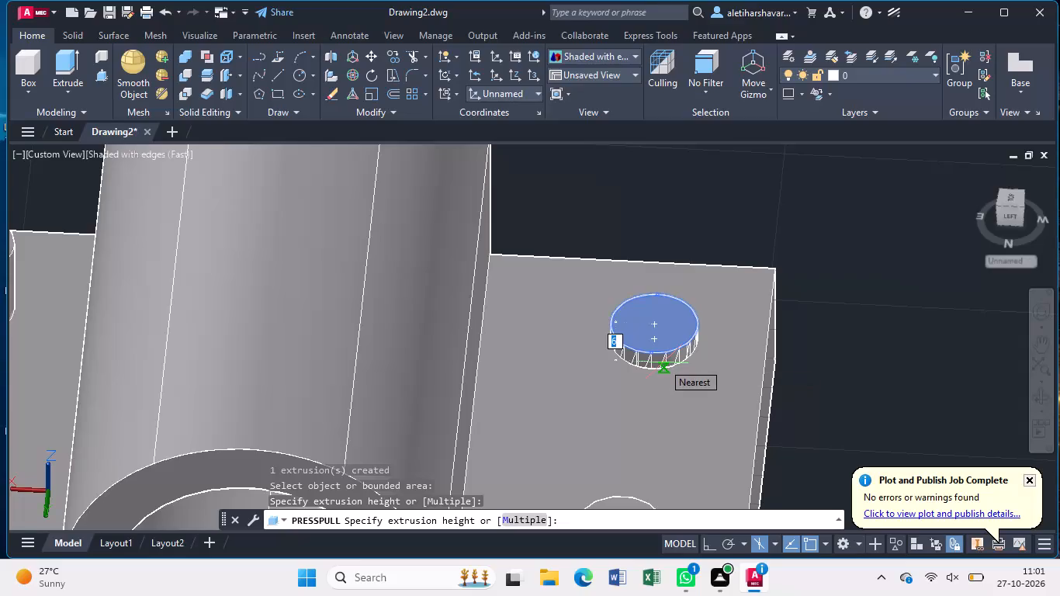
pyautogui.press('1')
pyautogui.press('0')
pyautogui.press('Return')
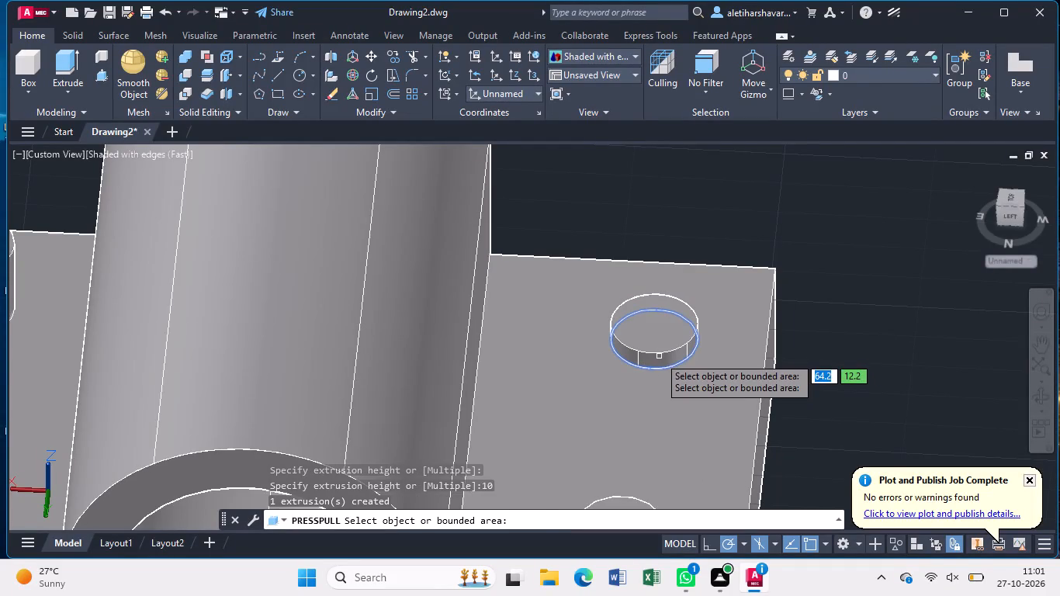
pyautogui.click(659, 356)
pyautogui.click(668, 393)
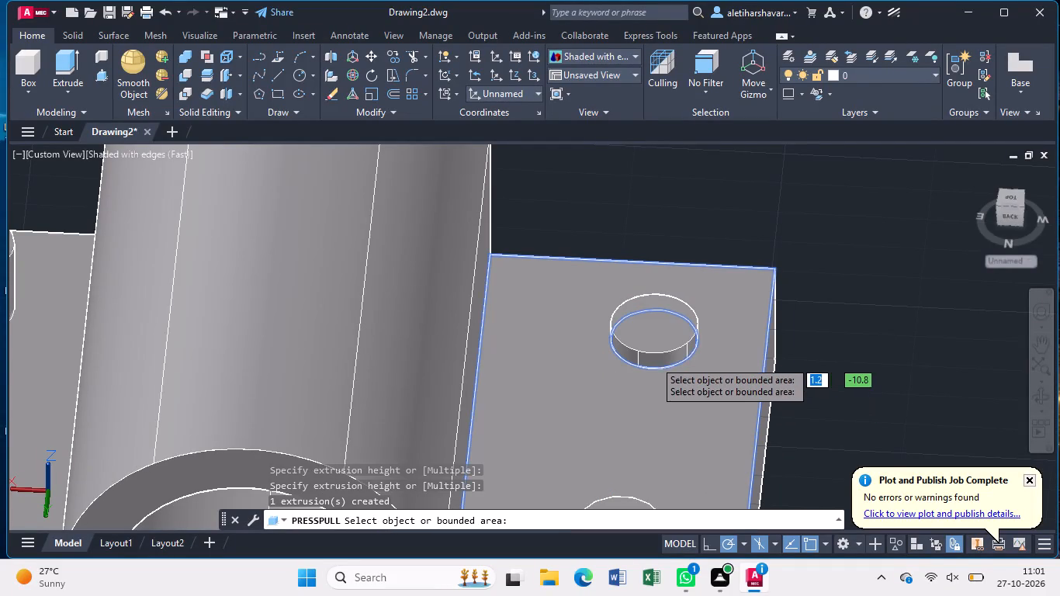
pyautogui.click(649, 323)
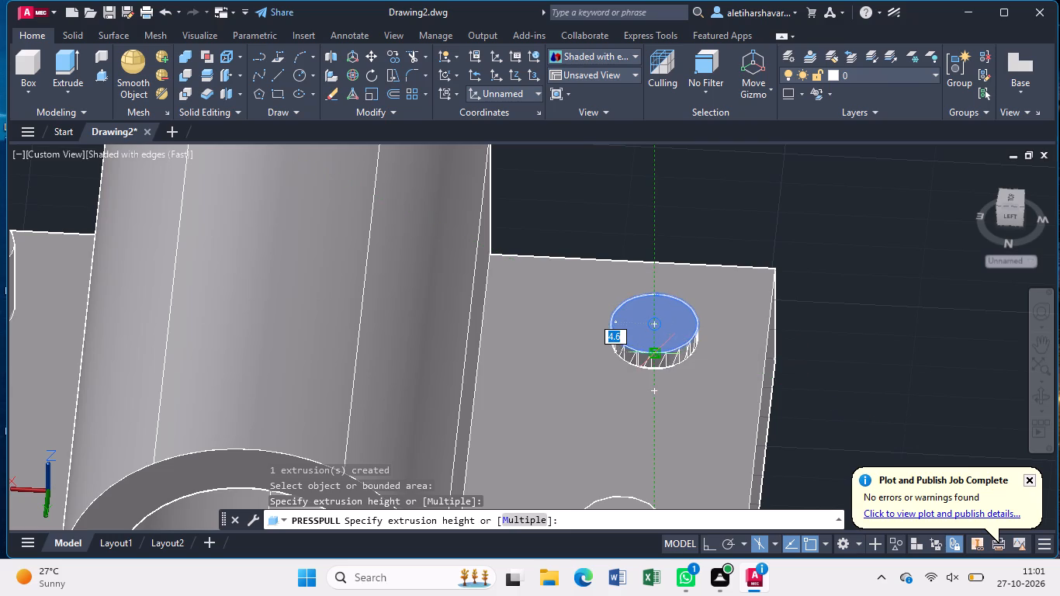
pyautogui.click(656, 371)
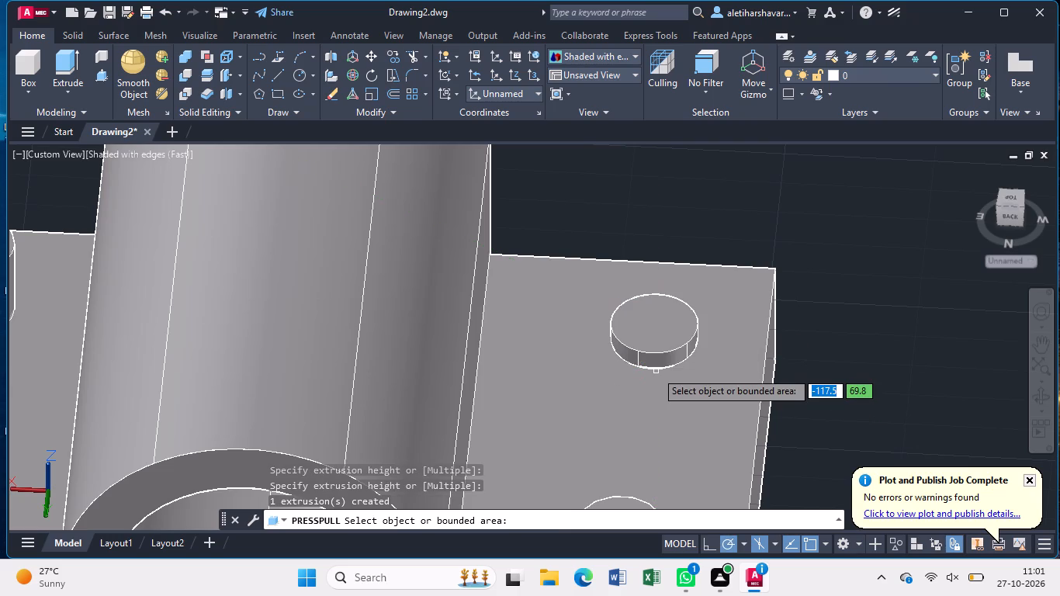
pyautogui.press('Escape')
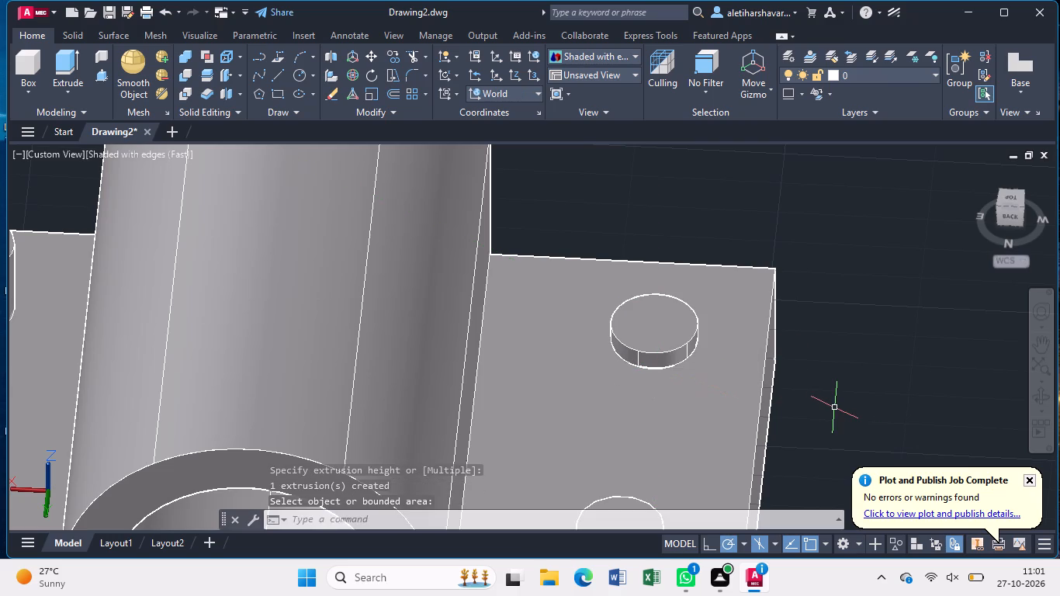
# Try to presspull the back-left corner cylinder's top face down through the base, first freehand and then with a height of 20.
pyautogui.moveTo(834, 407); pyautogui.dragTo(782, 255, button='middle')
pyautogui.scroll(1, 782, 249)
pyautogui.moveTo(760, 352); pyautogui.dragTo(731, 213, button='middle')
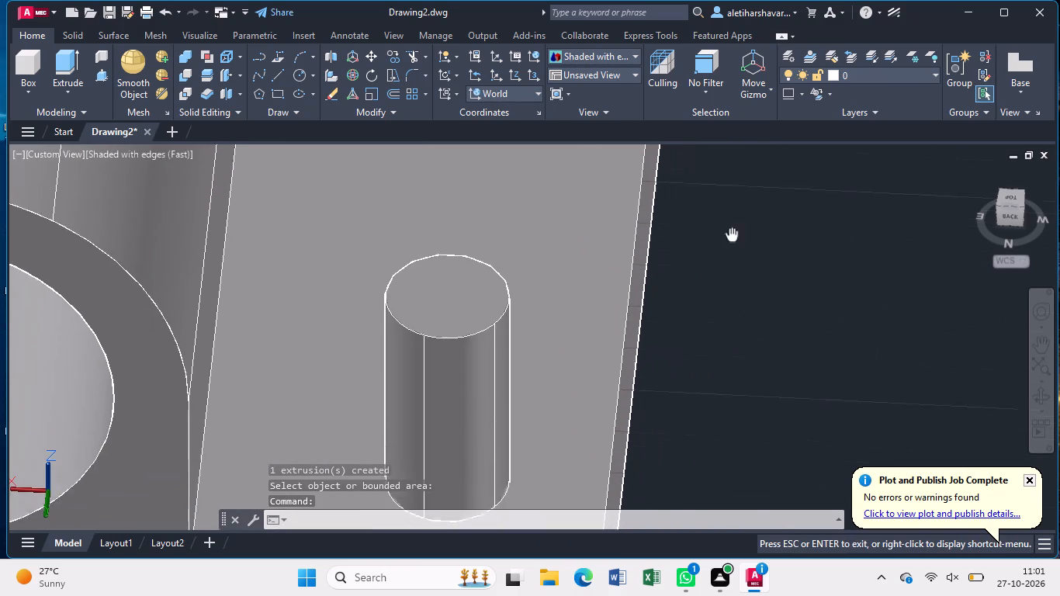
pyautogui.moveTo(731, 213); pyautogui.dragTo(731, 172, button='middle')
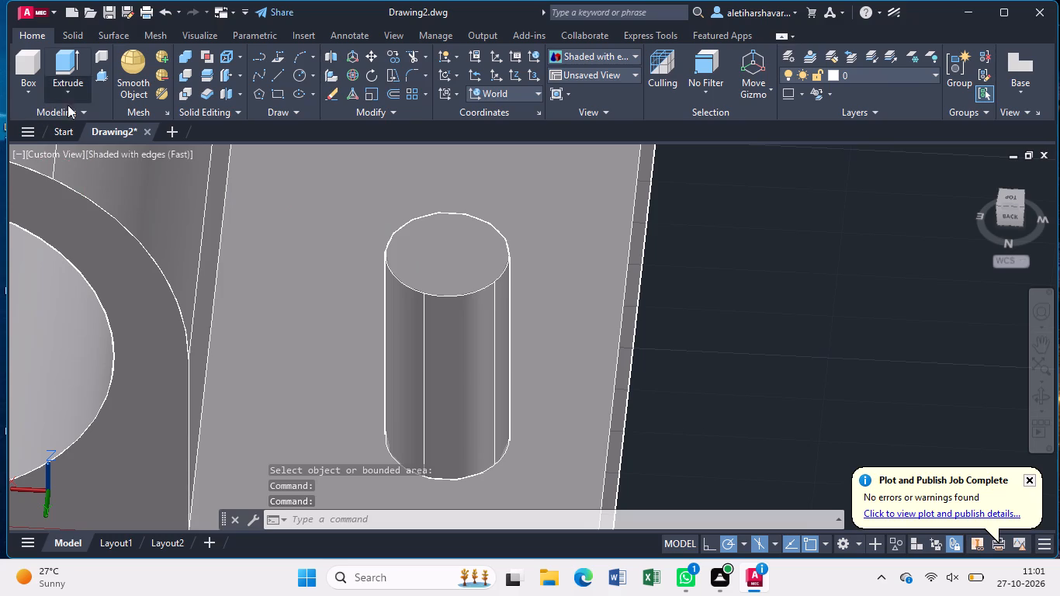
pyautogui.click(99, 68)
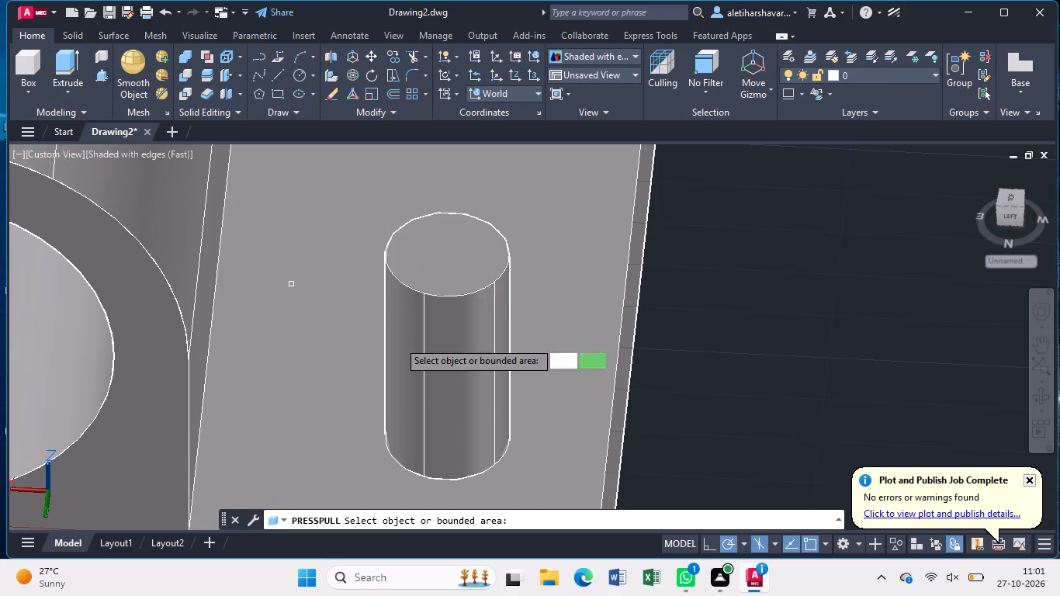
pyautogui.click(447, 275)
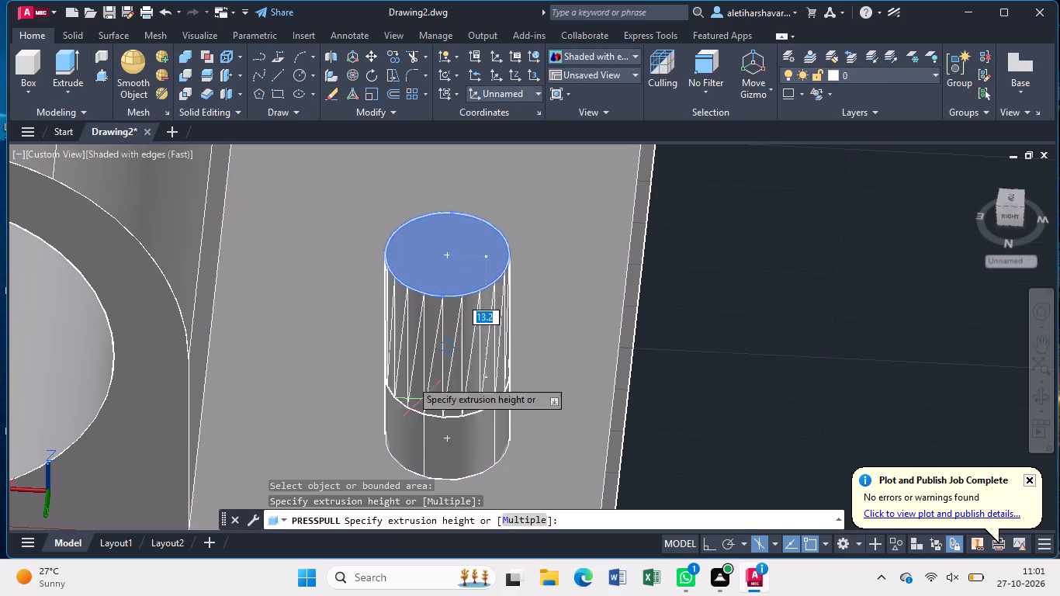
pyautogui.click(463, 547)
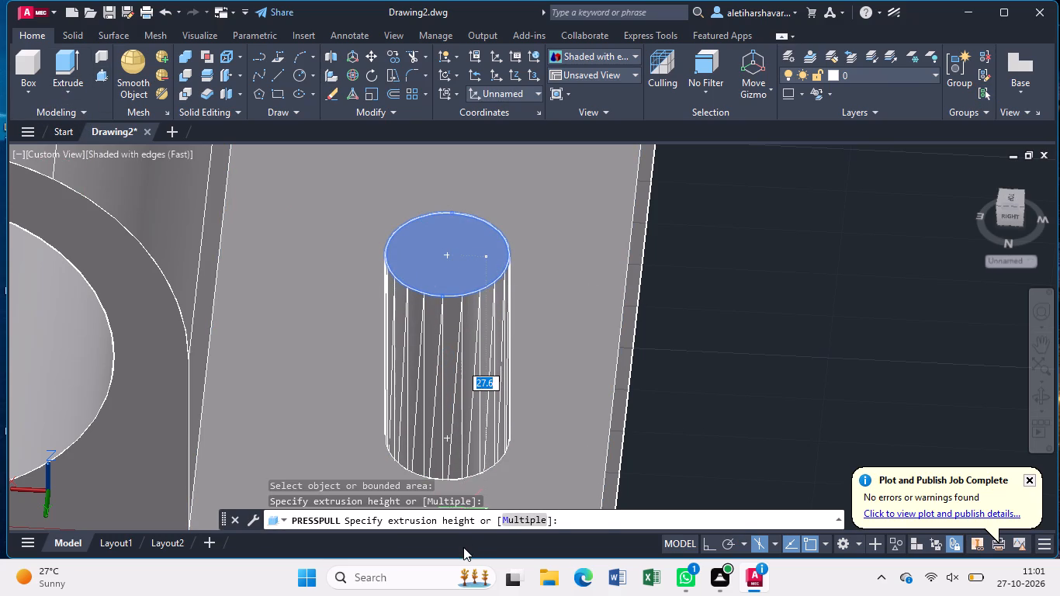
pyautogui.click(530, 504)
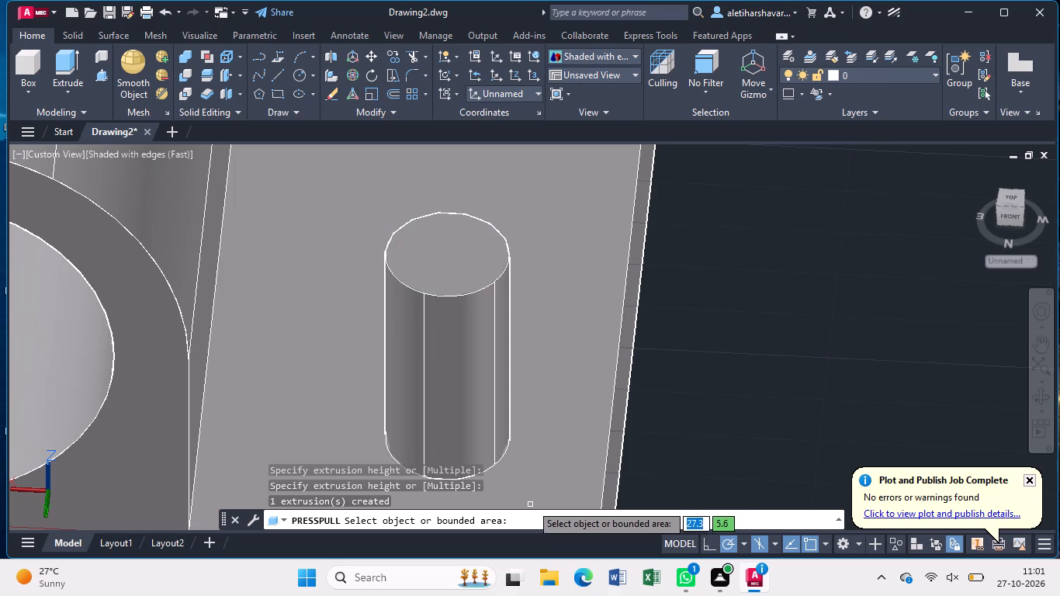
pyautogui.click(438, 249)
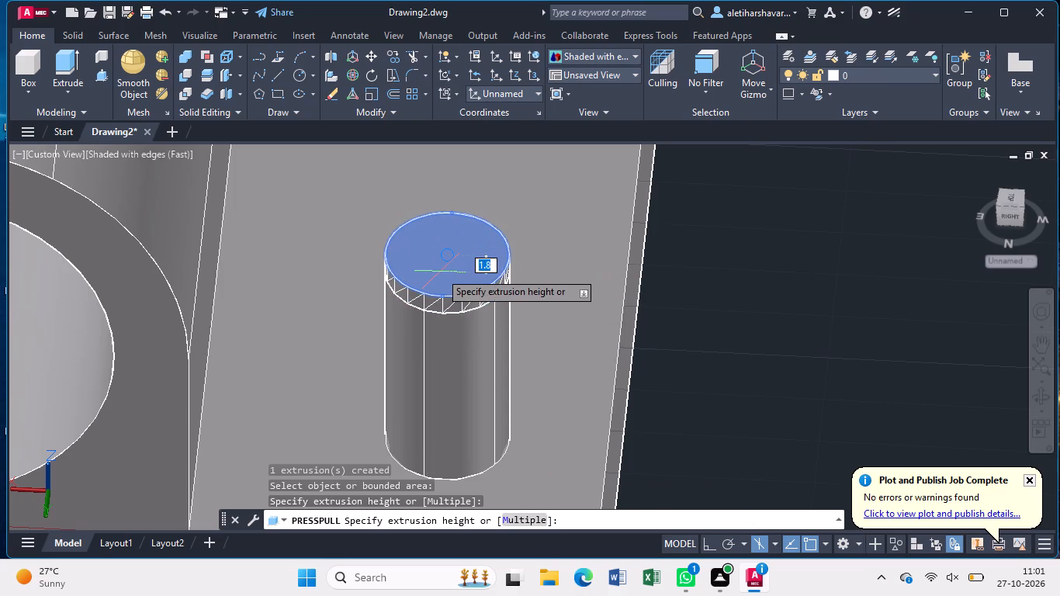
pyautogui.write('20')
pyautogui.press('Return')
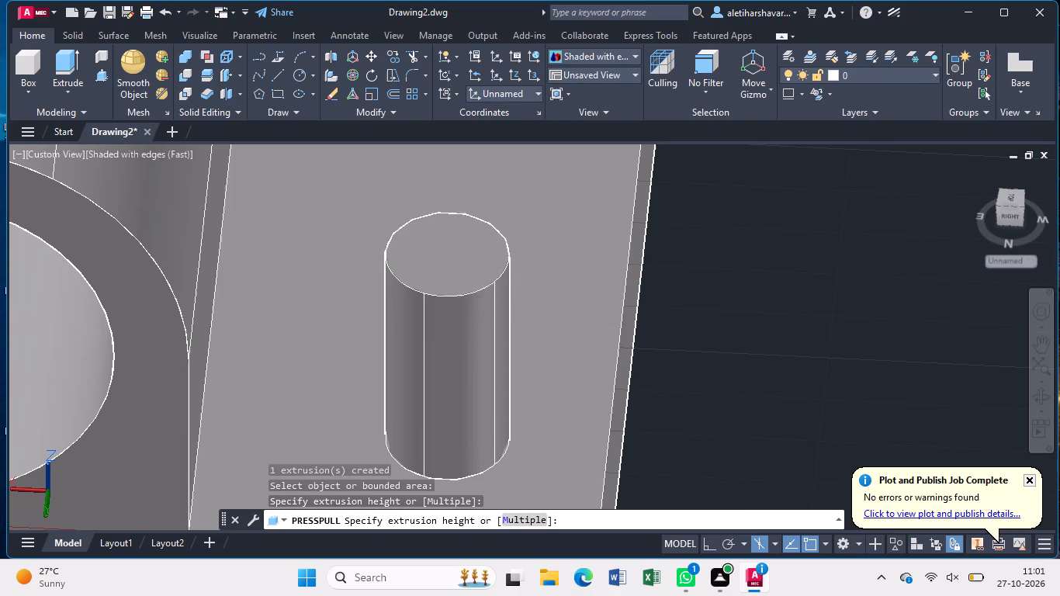
# Presspull the back-left corner cylinder's top face down freehand in stages, bringing it close to the base's upper surface.
pyautogui.click(440, 272)
pyautogui.click(414, 310)
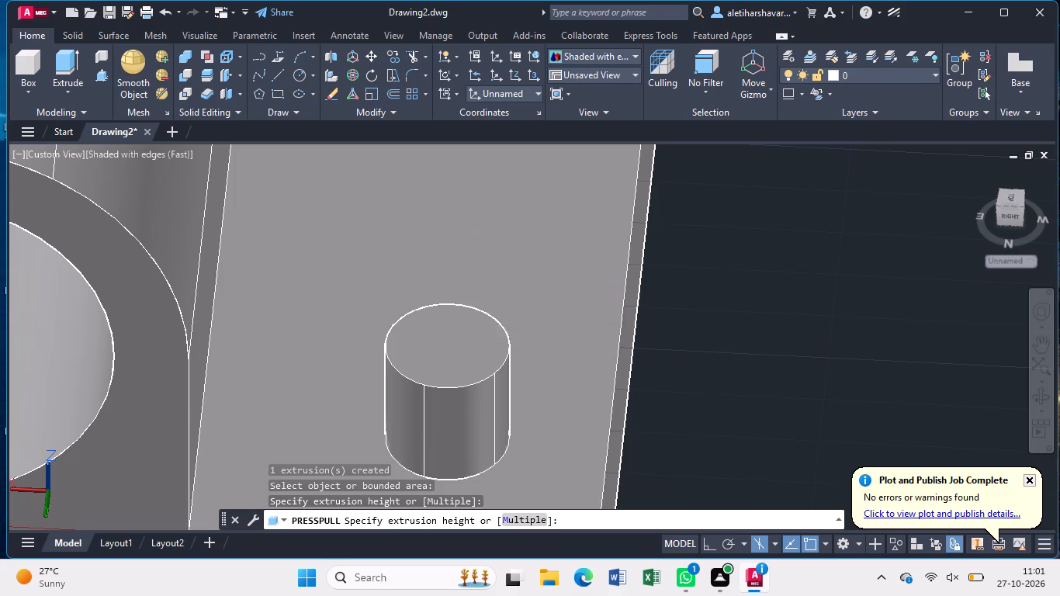
pyautogui.click(424, 343)
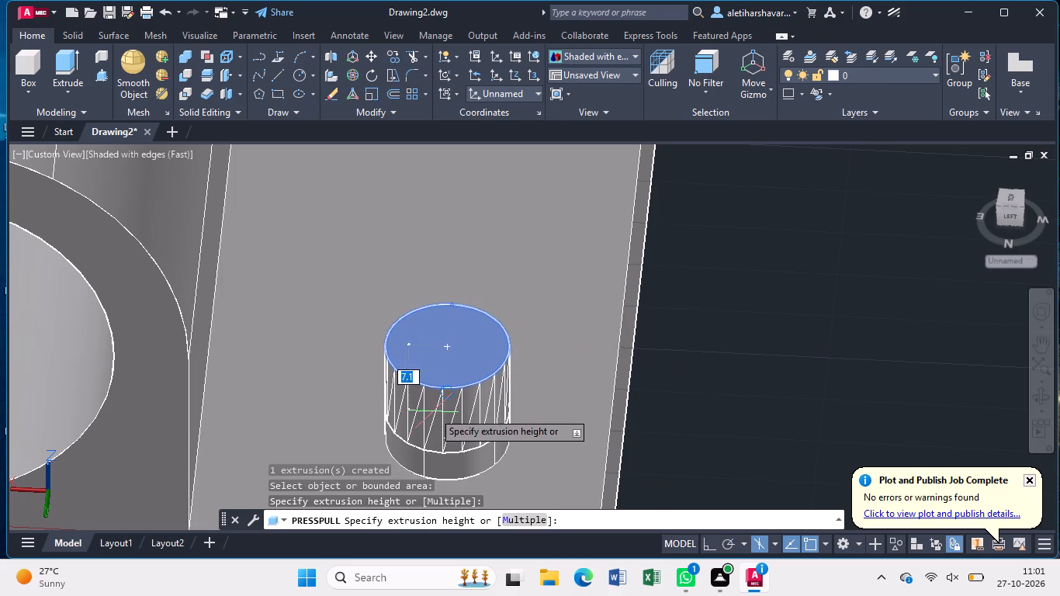
pyautogui.click(433, 411)
pyautogui.click(436, 416)
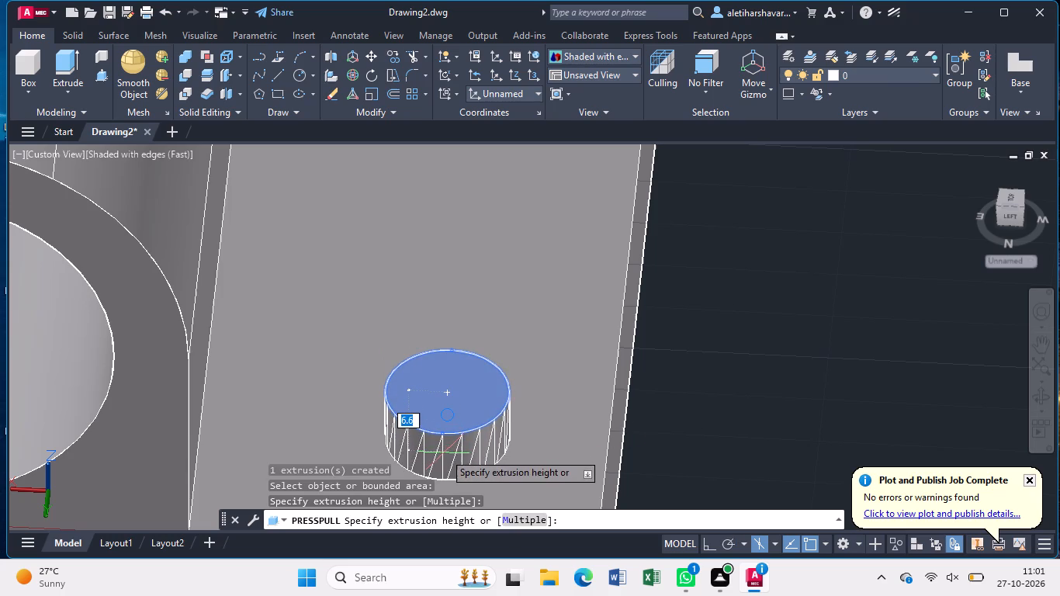
pyautogui.click(447, 463)
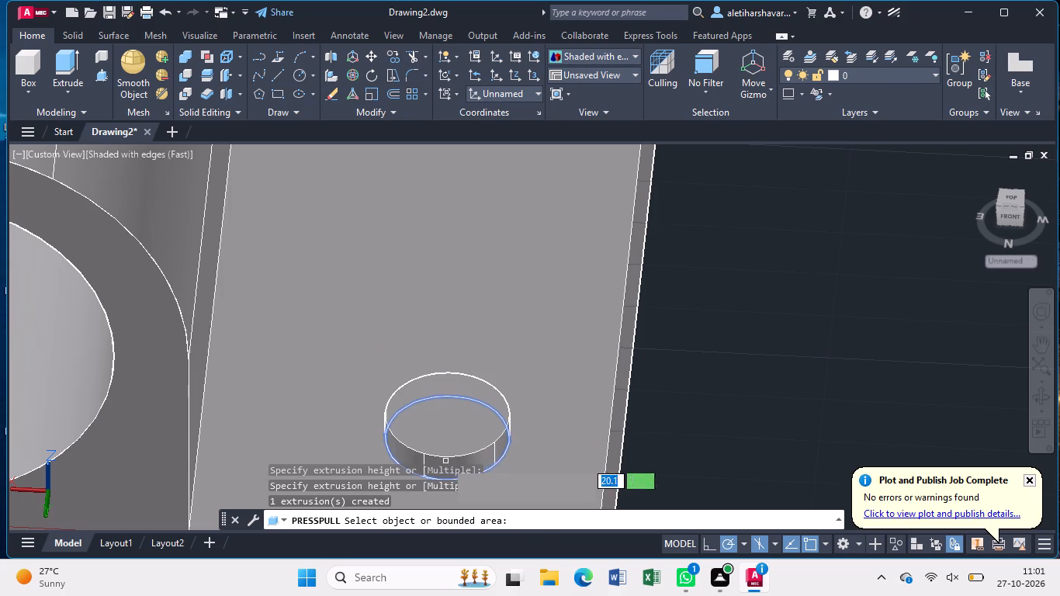
pyautogui.click(446, 443)
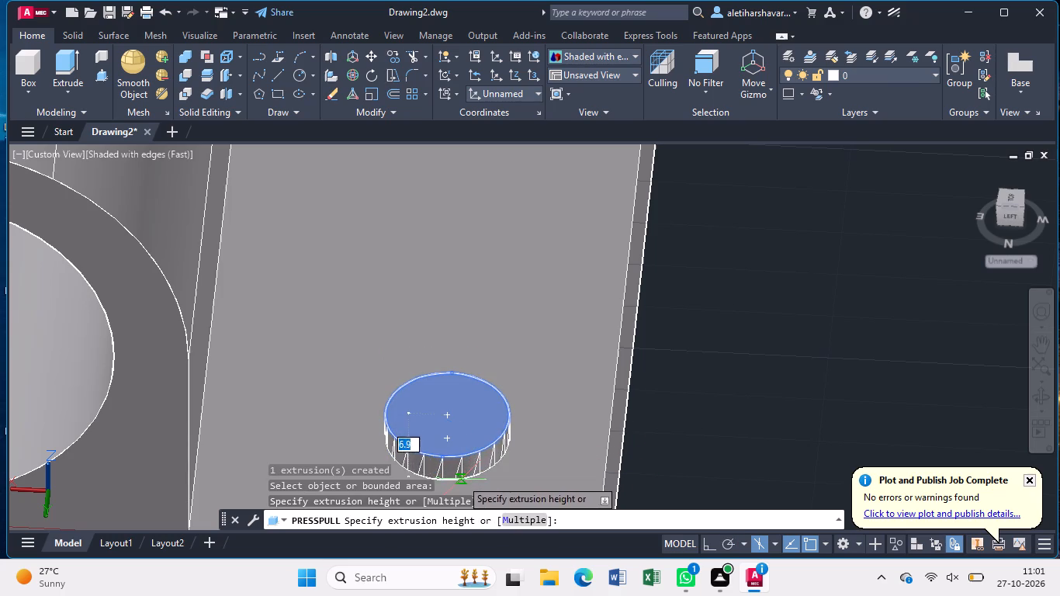
pyautogui.click(461, 479)
pyautogui.press('Escape')
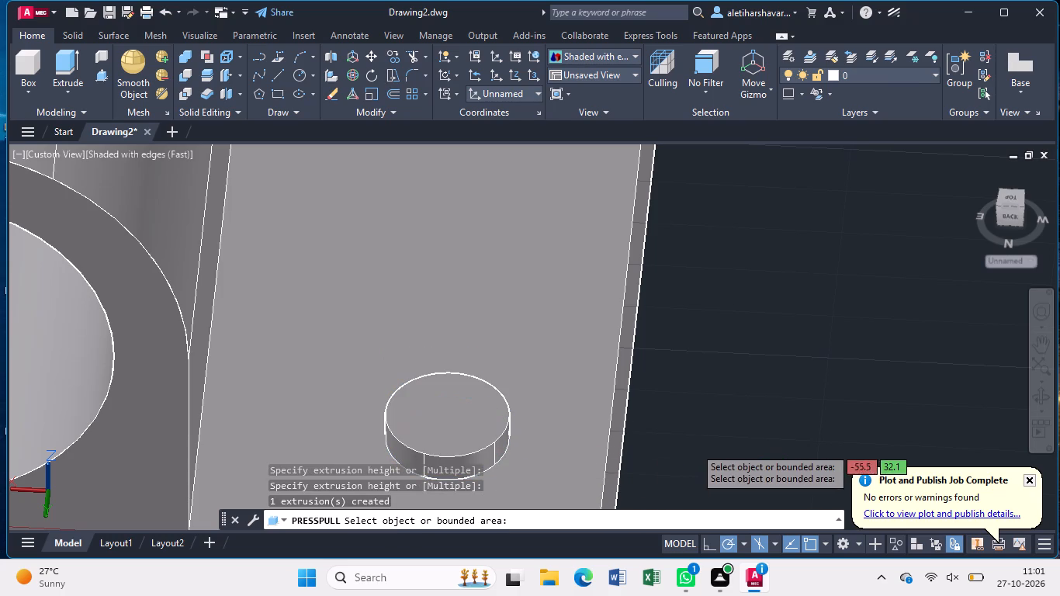
# Examine the part from above and below to check how the four corner cylinders pass through the base.
pyautogui.scroll(-3, 688, 441)
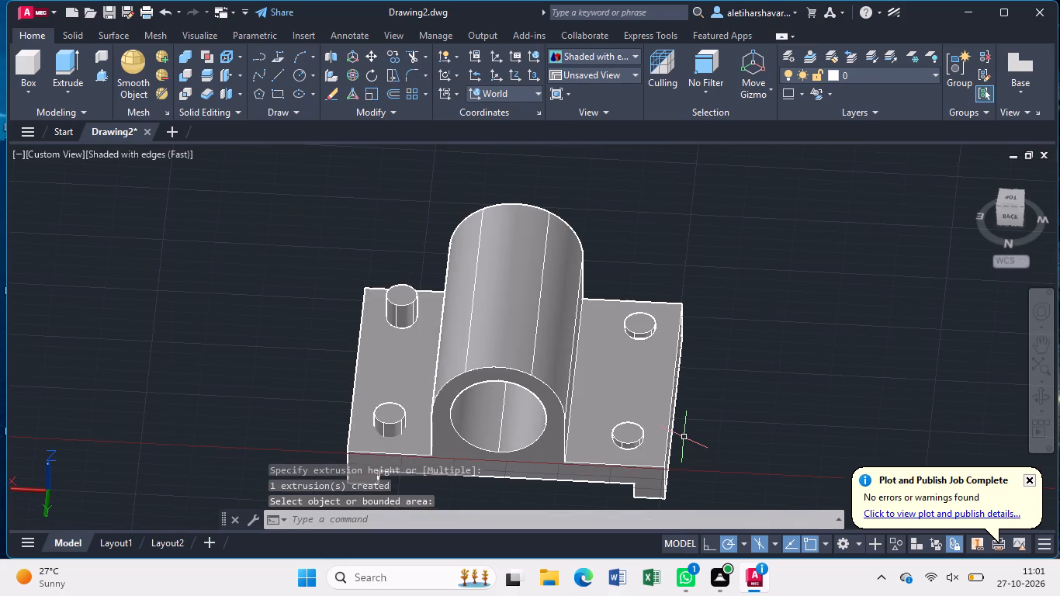
pyautogui.moveTo(683, 436); pyautogui.dragTo(661, 352, button='middle')
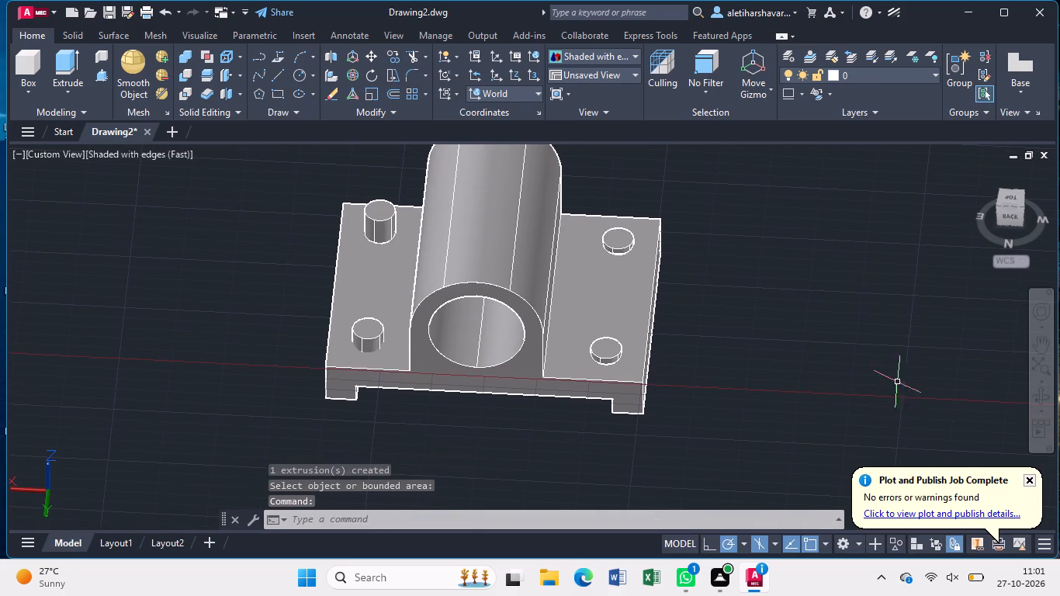
pyautogui.click(1040, 398)
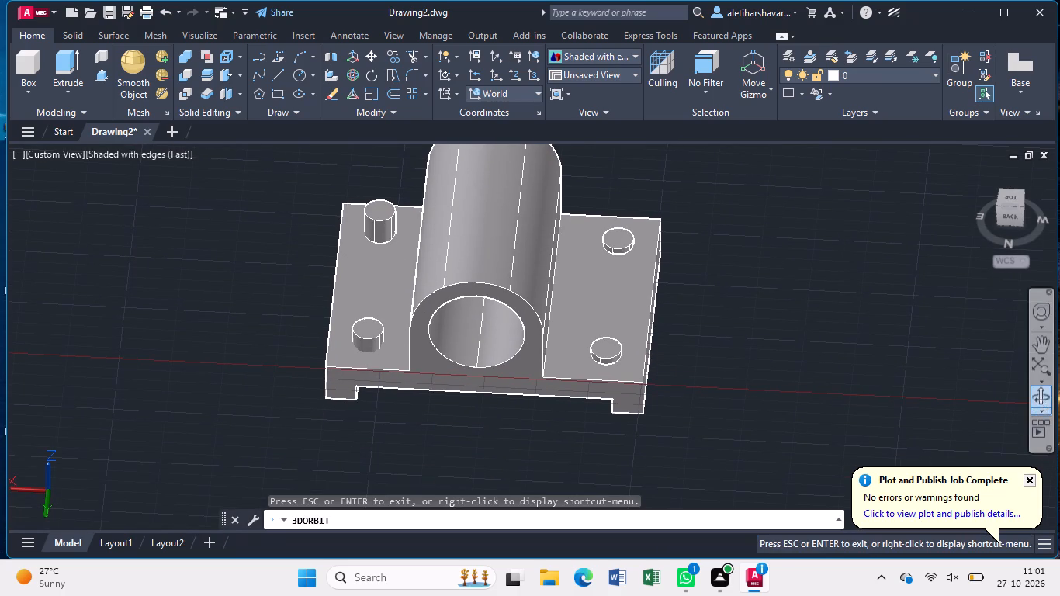
pyautogui.moveTo(723, 427); pyautogui.dragTo(720, 417)
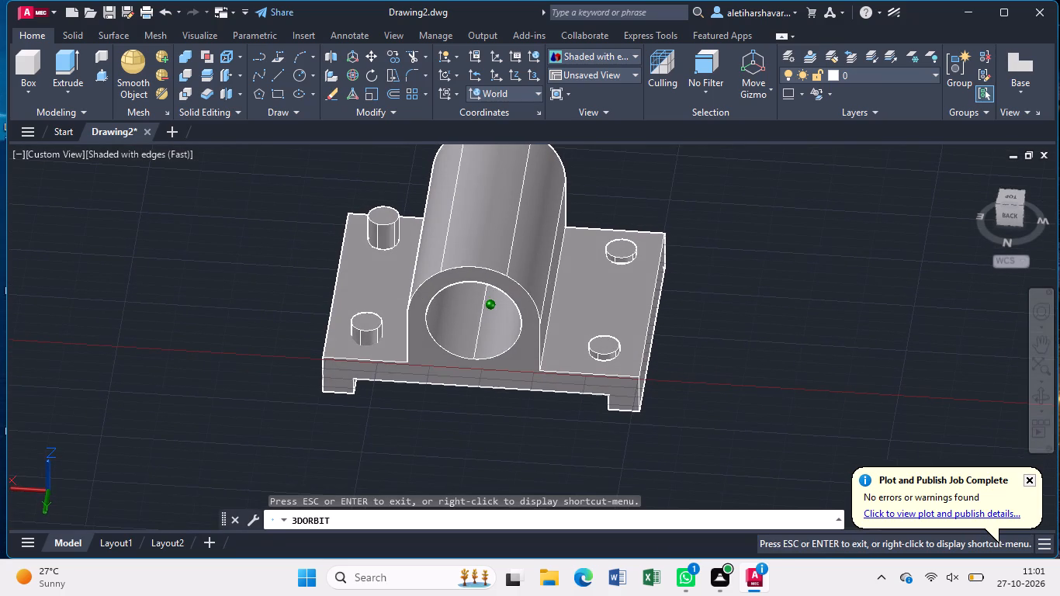
pyautogui.moveTo(720, 417); pyautogui.dragTo(713, 307)
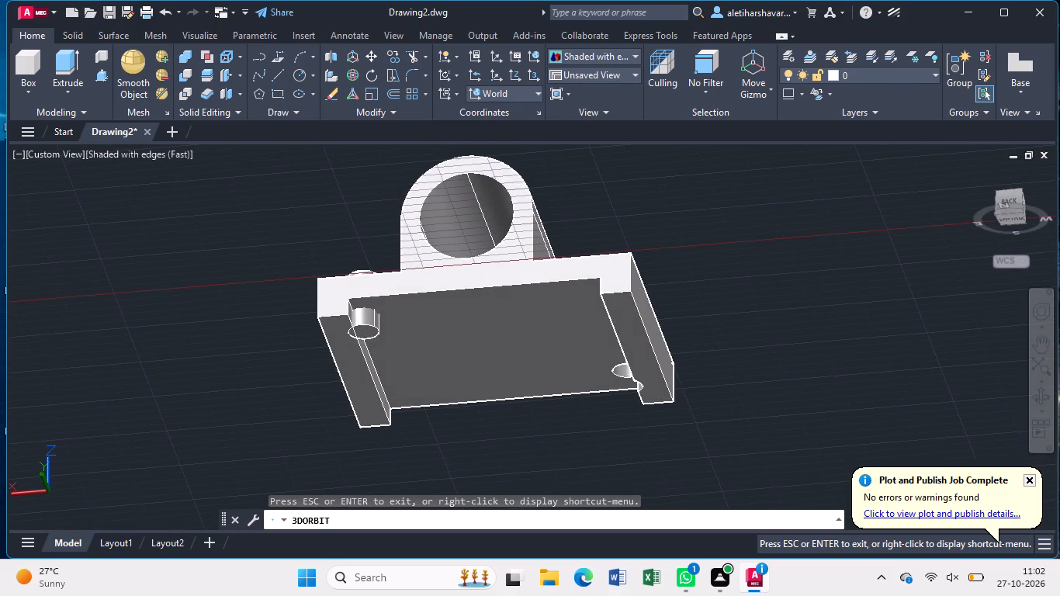
pyautogui.moveTo(706, 412); pyautogui.dragTo(705, 300)
pyautogui.moveTo(700, 382); pyautogui.dragTo(688, 404)
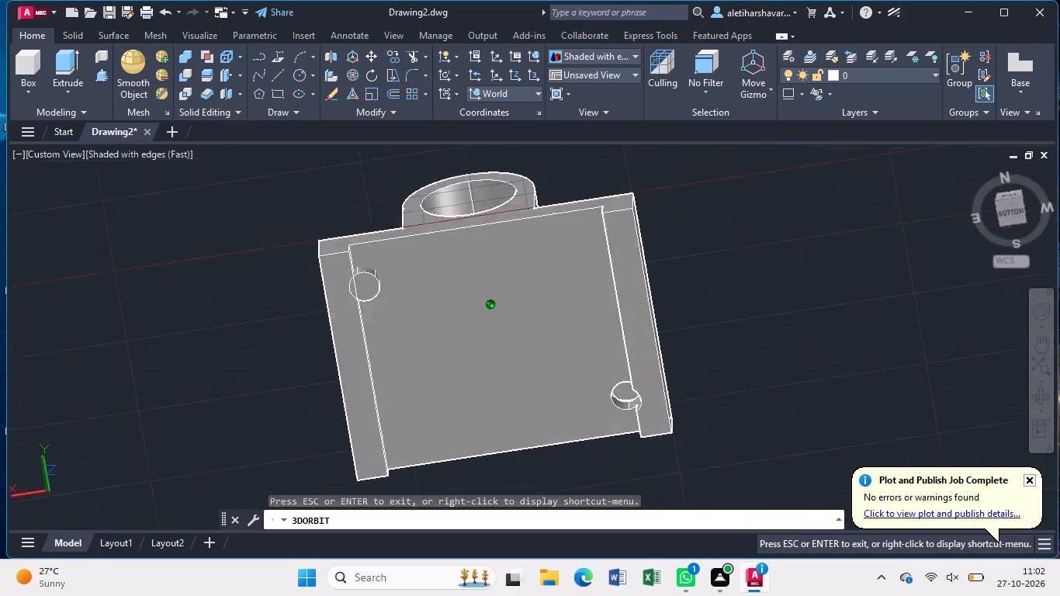
pyautogui.moveTo(688, 404); pyautogui.dragTo(364, 400)
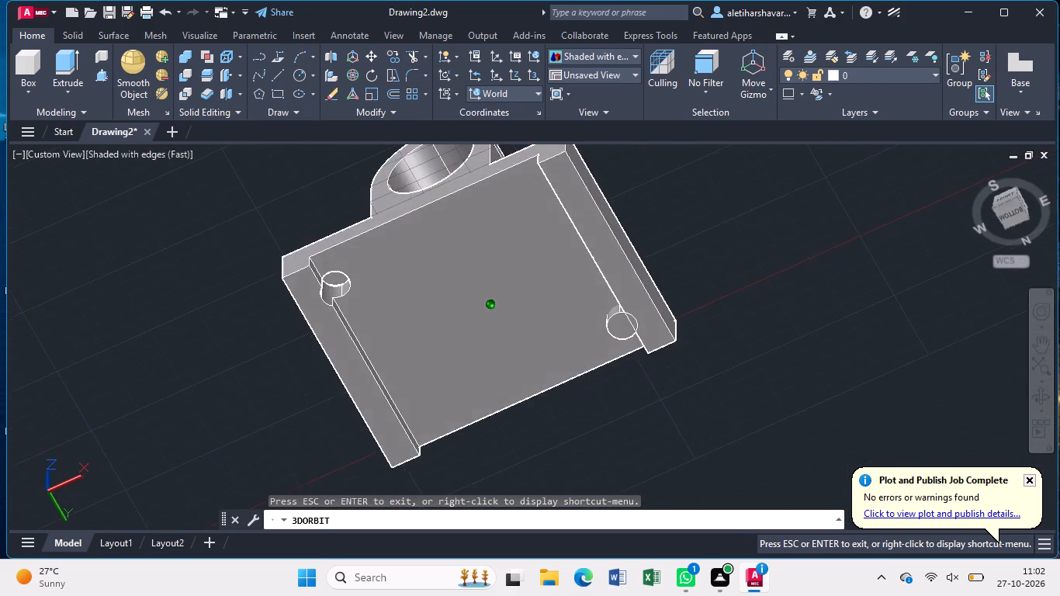
pyautogui.moveTo(364, 400); pyautogui.dragTo(400, 470)
pyautogui.moveTo(422, 337); pyautogui.dragTo(447, 410)
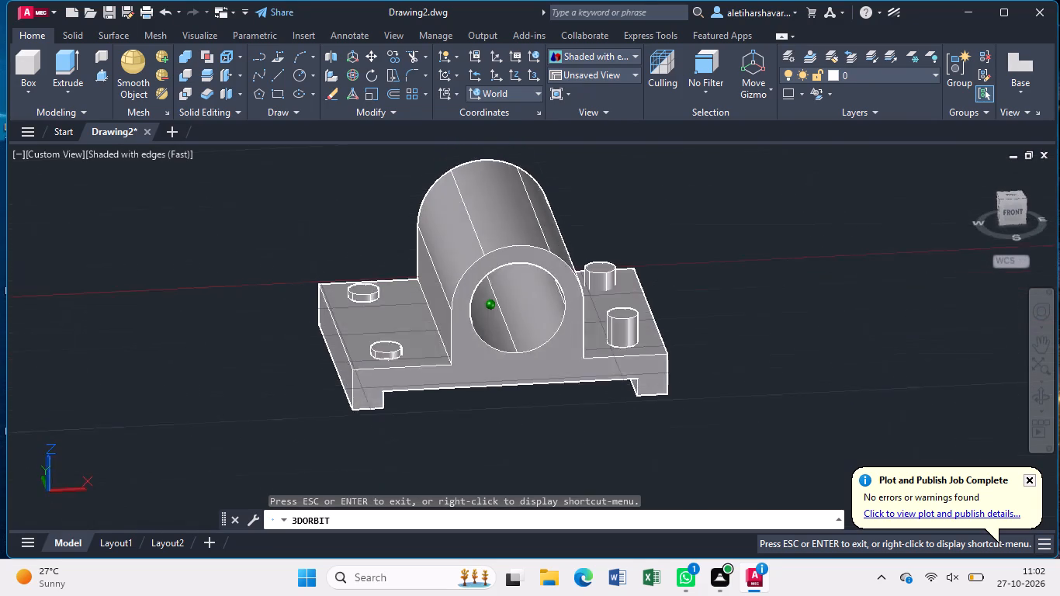
pyautogui.moveTo(447, 410); pyautogui.dragTo(449, 419)
pyautogui.moveTo(442, 377); pyautogui.dragTo(463, 453)
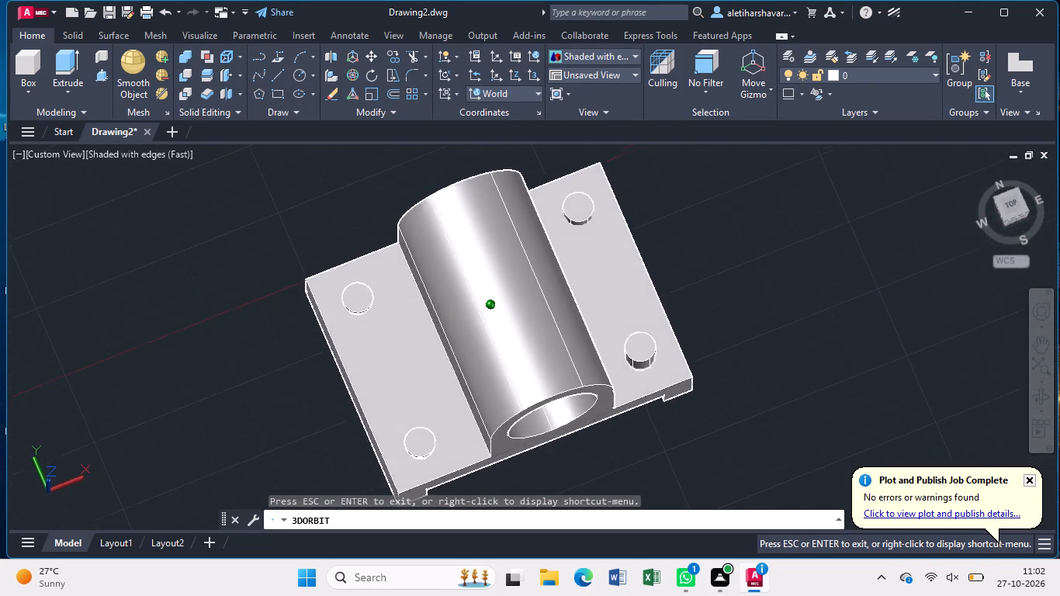
pyautogui.moveTo(463, 453); pyautogui.dragTo(442, 321)
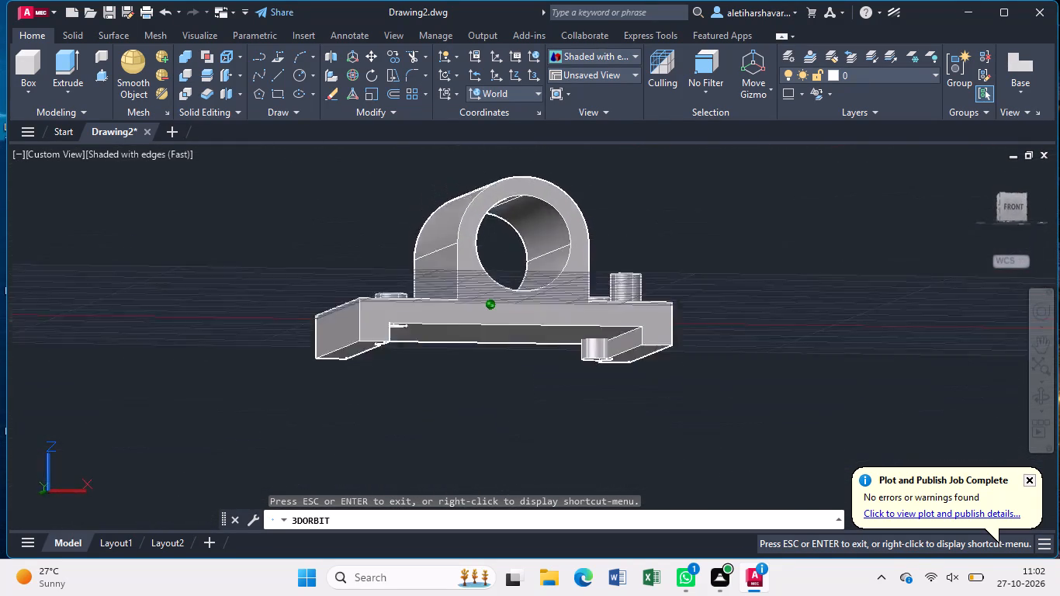
pyautogui.moveTo(442, 321); pyautogui.dragTo(422, 282)
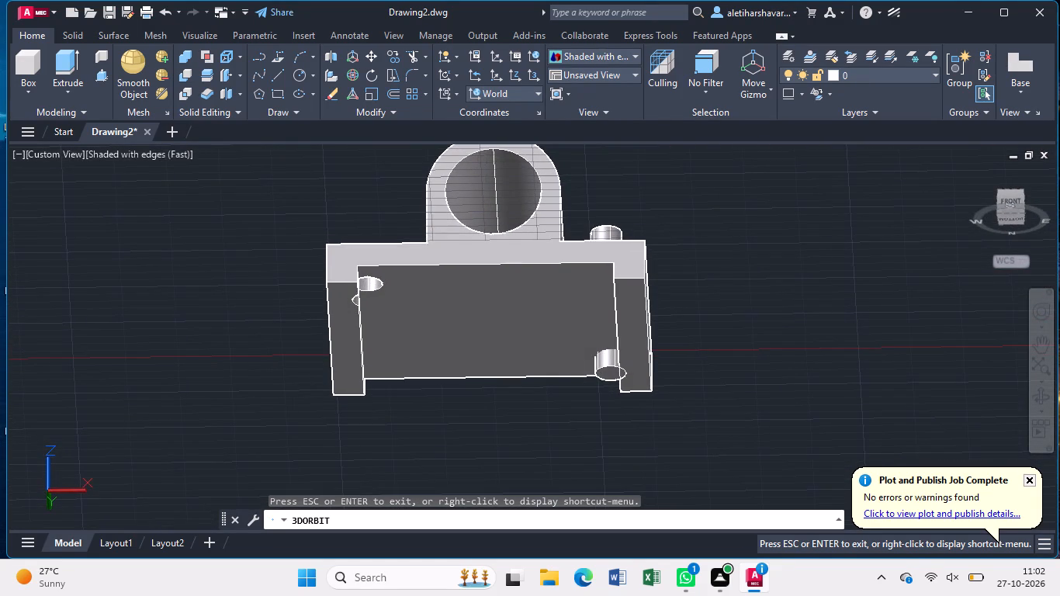
# Erase the back-right corner cylinder that projects beneath the base.
pyautogui.click(609, 370)
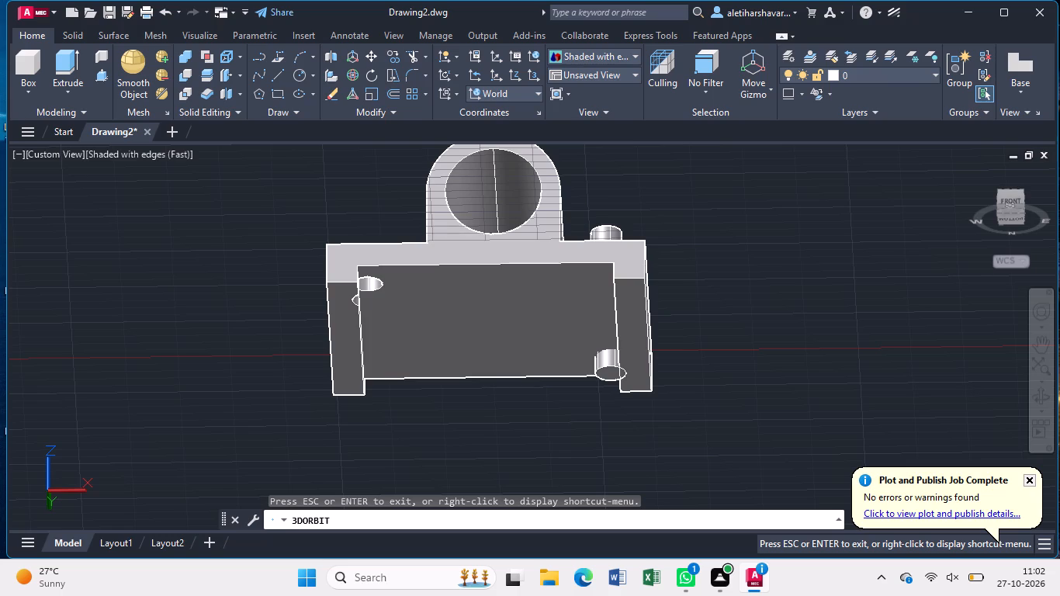
pyautogui.press('Escape')
pyautogui.click(608, 369)
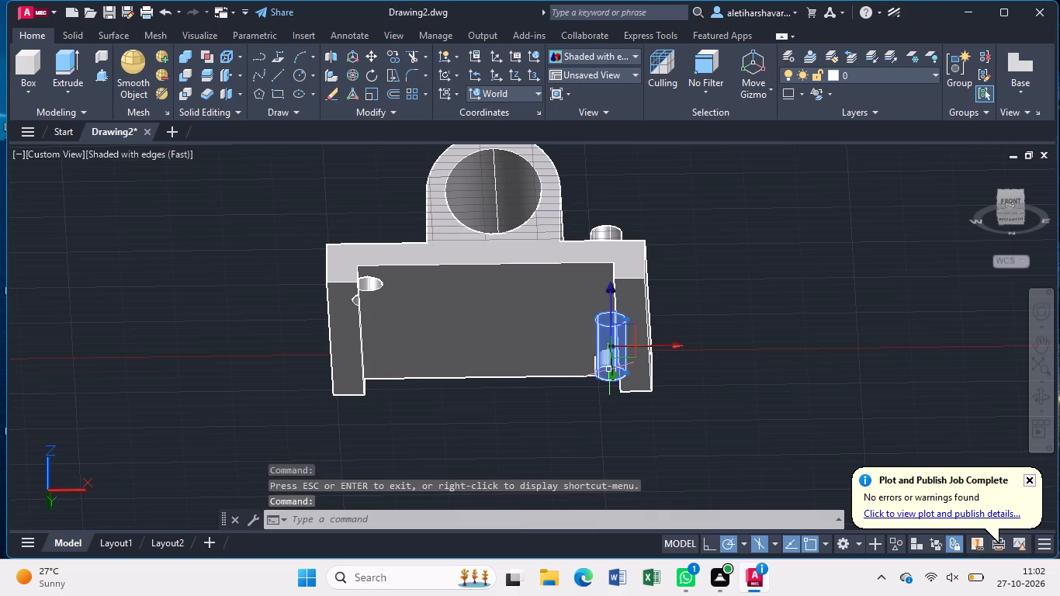
pyautogui.press('Delete')
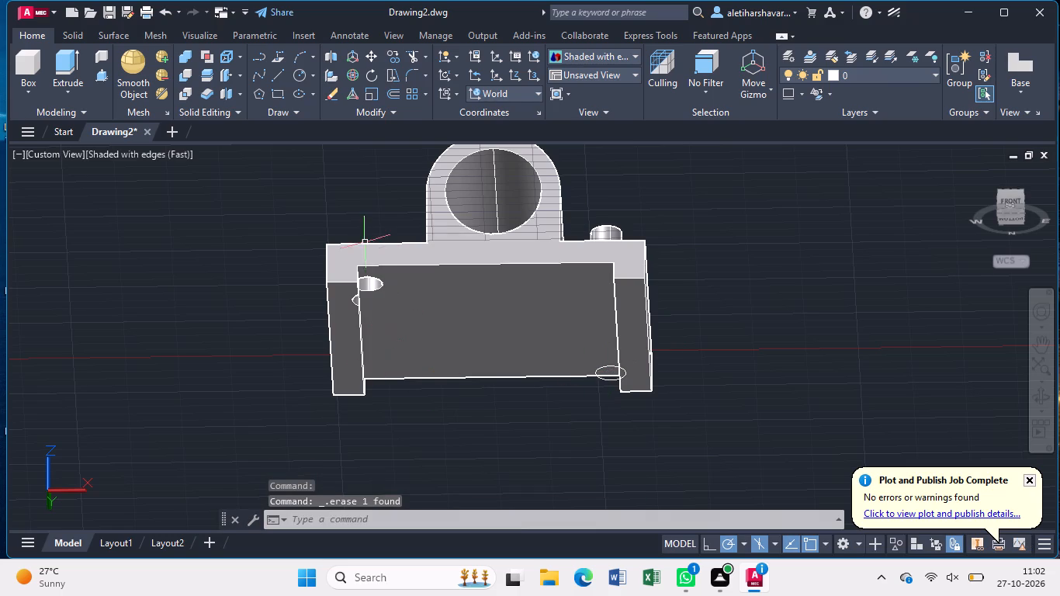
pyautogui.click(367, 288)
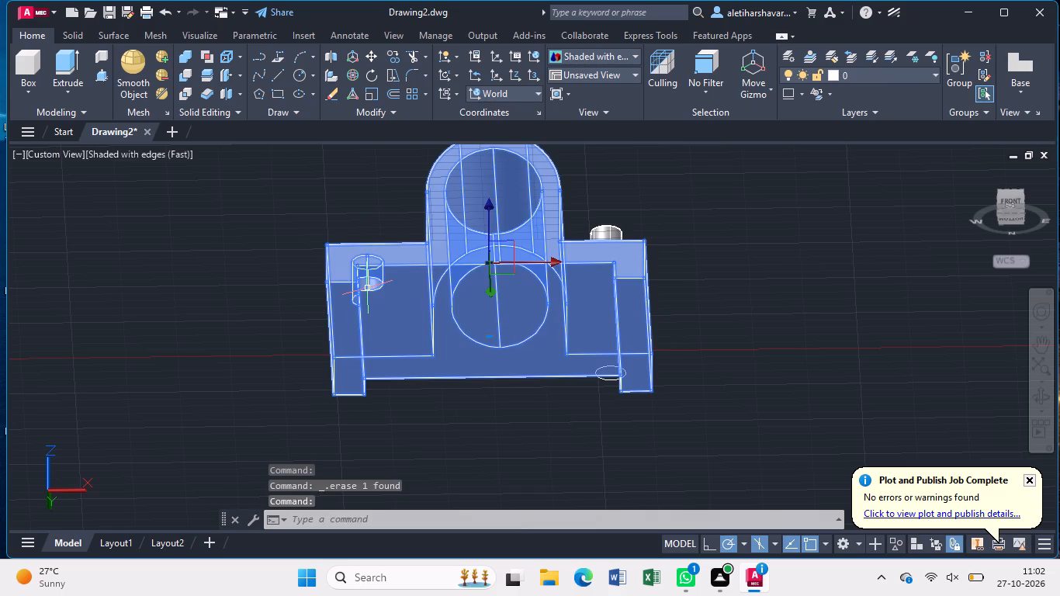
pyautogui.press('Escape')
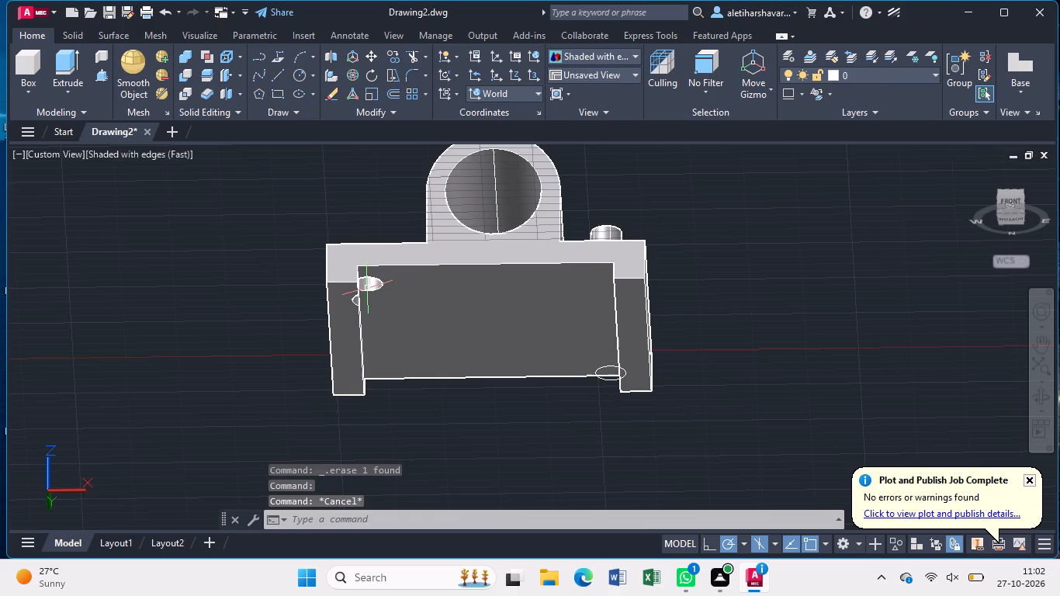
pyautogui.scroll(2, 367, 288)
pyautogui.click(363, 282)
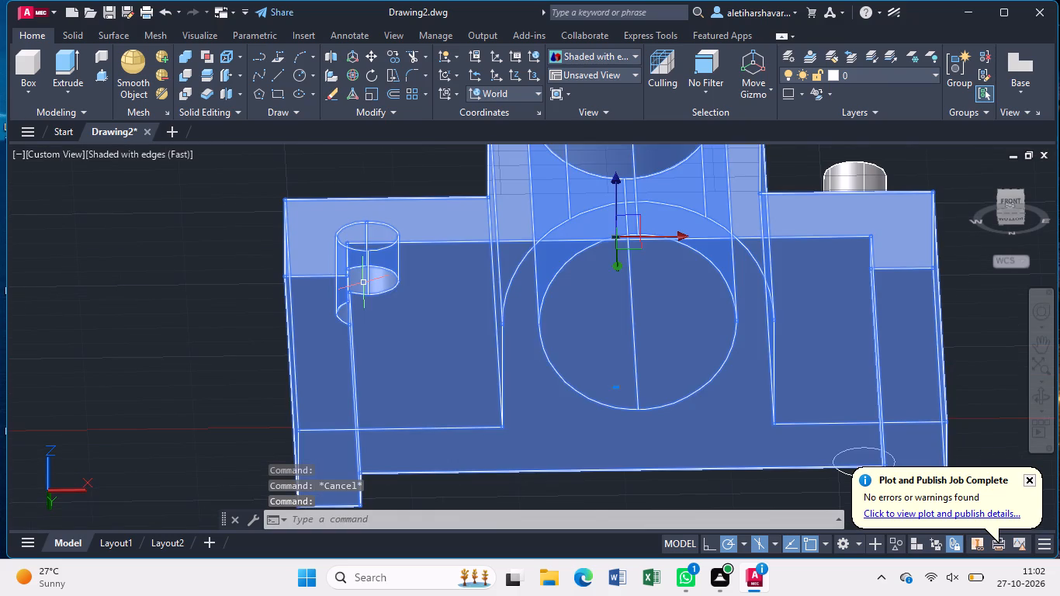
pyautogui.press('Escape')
# Erase the three remaining corner cylinders on the base: front-right, front-left and back-left.
pyautogui.scroll(-2, 363, 282)
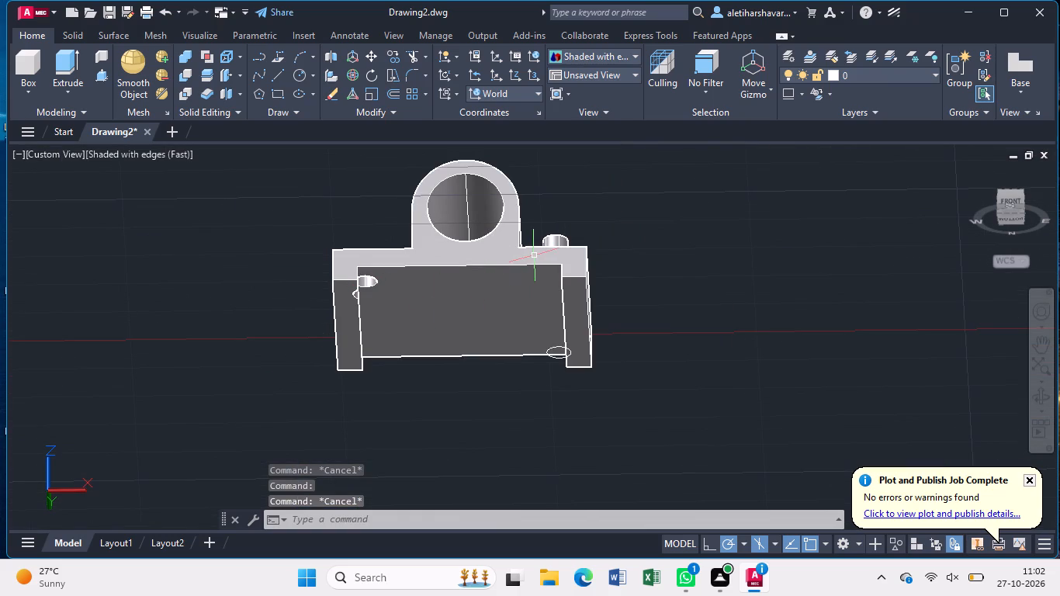
pyautogui.click(1037, 397)
pyautogui.moveTo(646, 268); pyautogui.dragTo(662, 349)
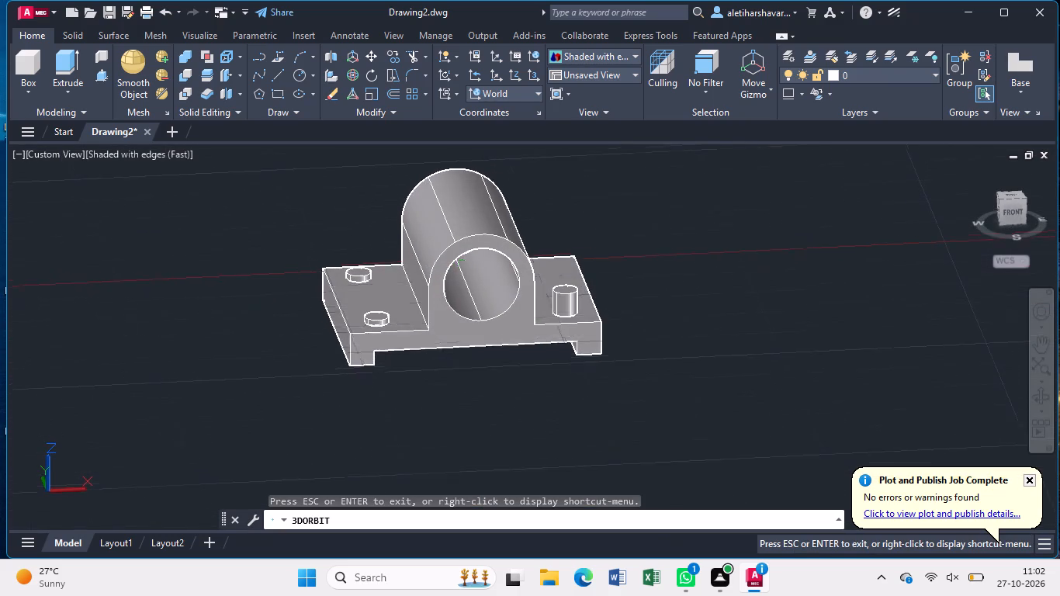
pyautogui.press('Escape')
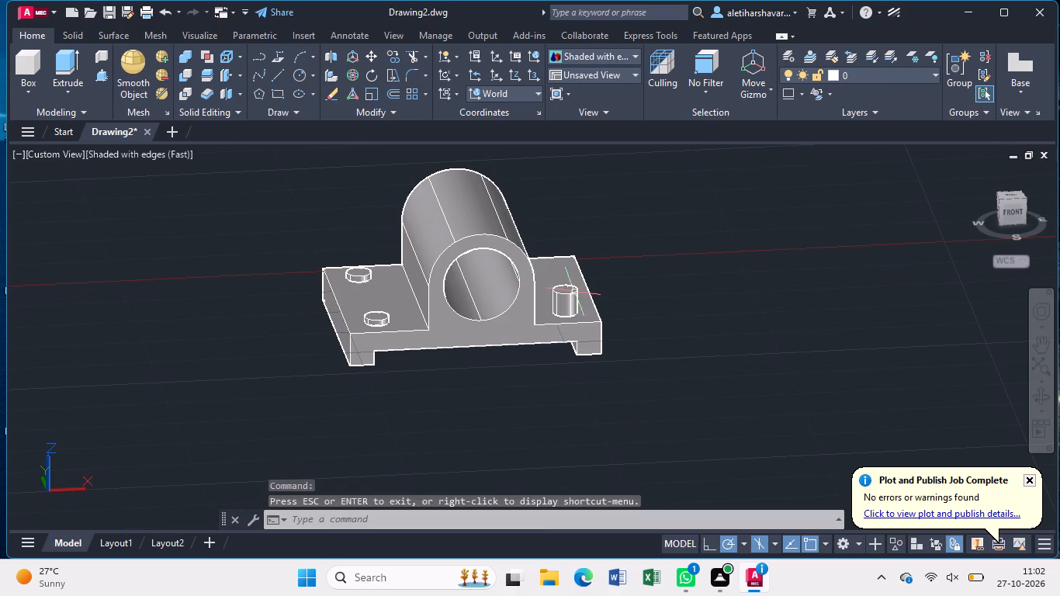
pyautogui.click(566, 292)
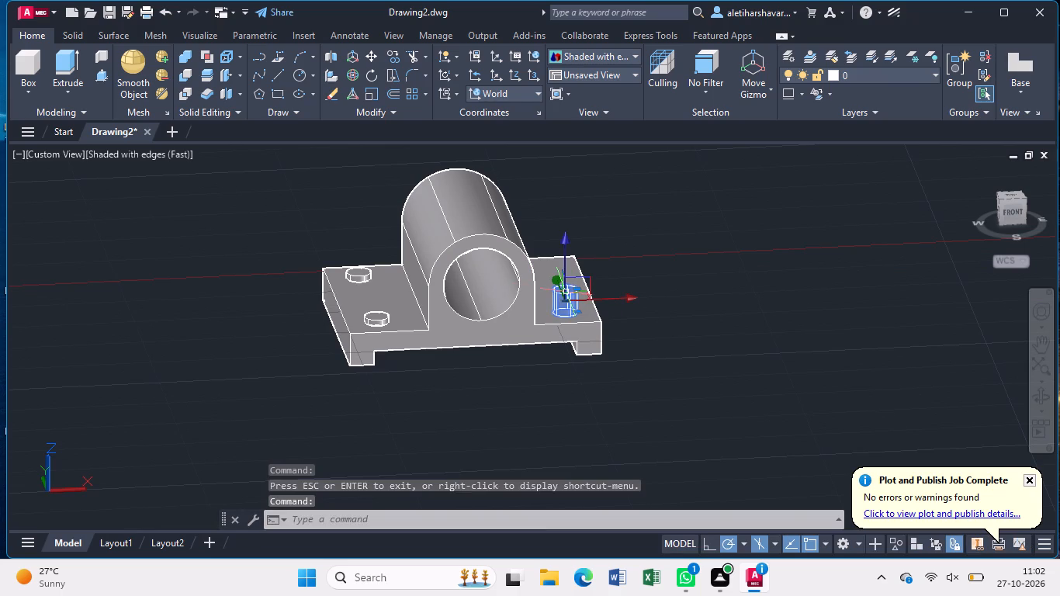
pyautogui.press('Delete')
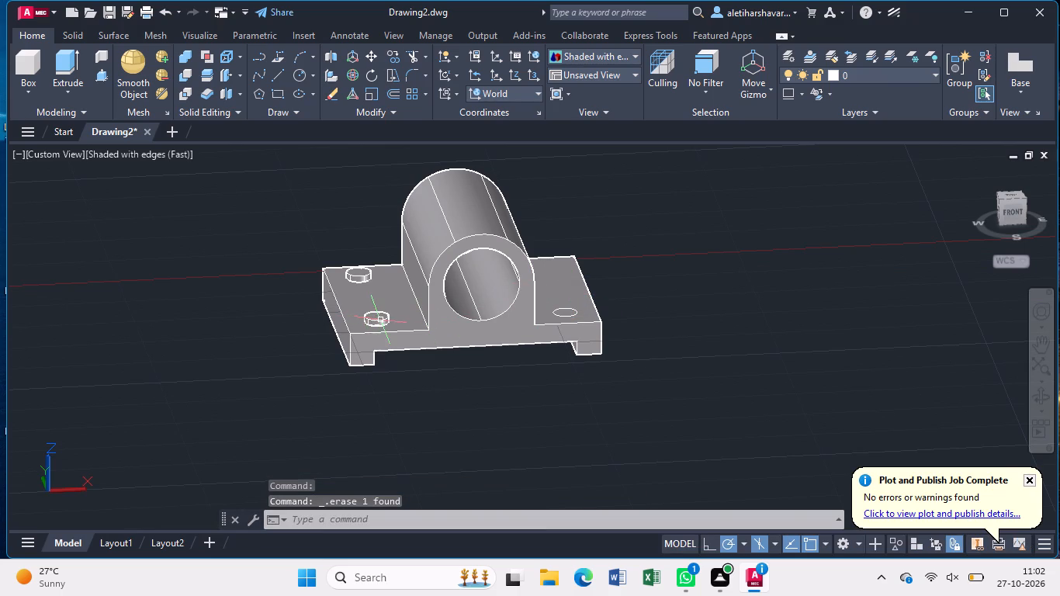
pyautogui.click(383, 320)
pyautogui.press('Delete')
pyautogui.click(358, 273)
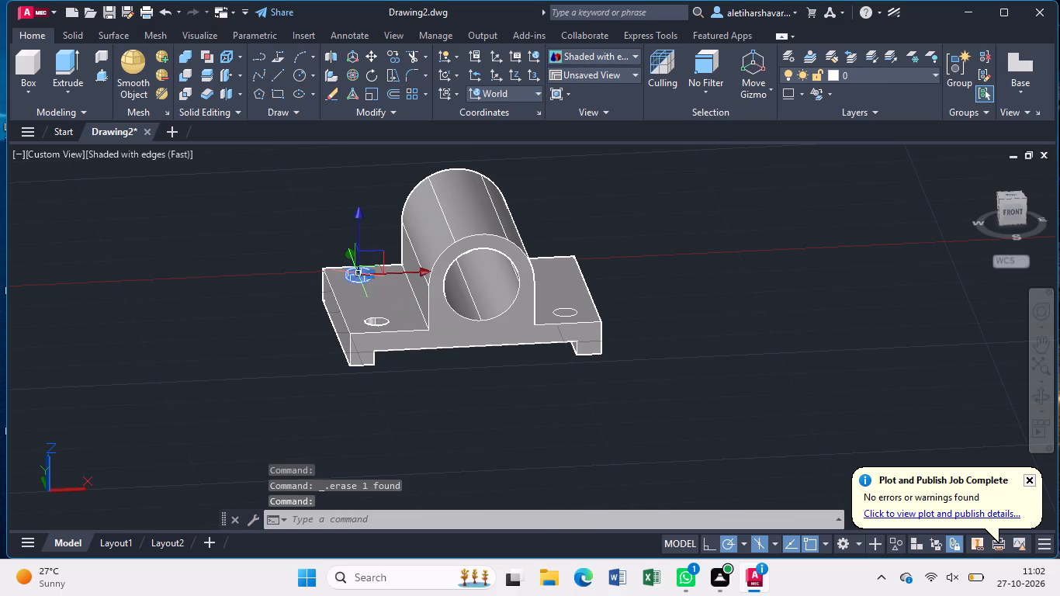
pyautogui.press('Delete')
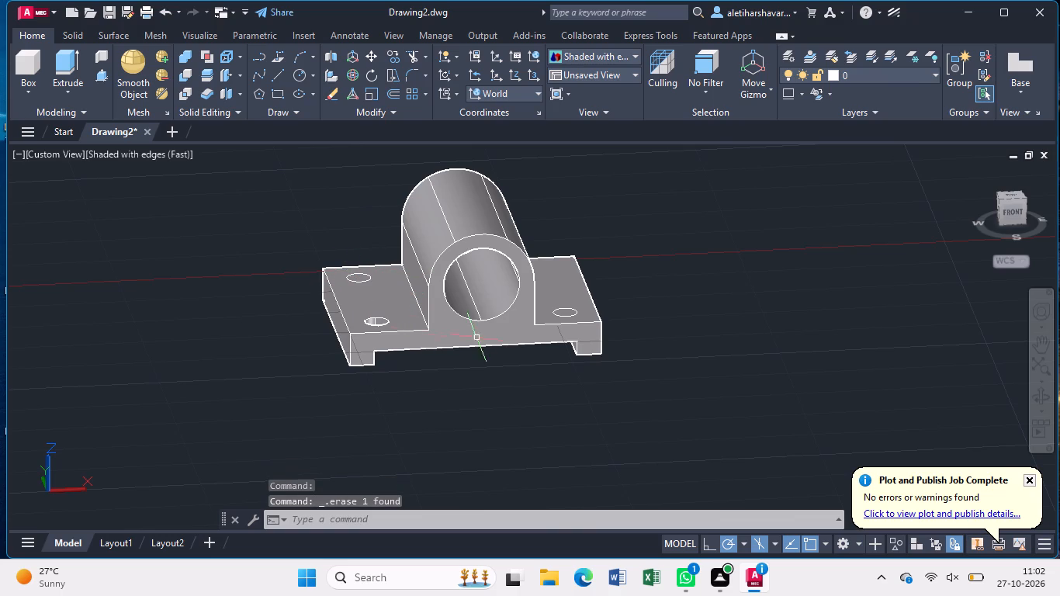
# Presspull the circle at the base's back-left corner downward freehand to cut a hole through the base.
pyautogui.click(1044, 390)
pyautogui.moveTo(712, 269); pyautogui.dragTo(724, 345)
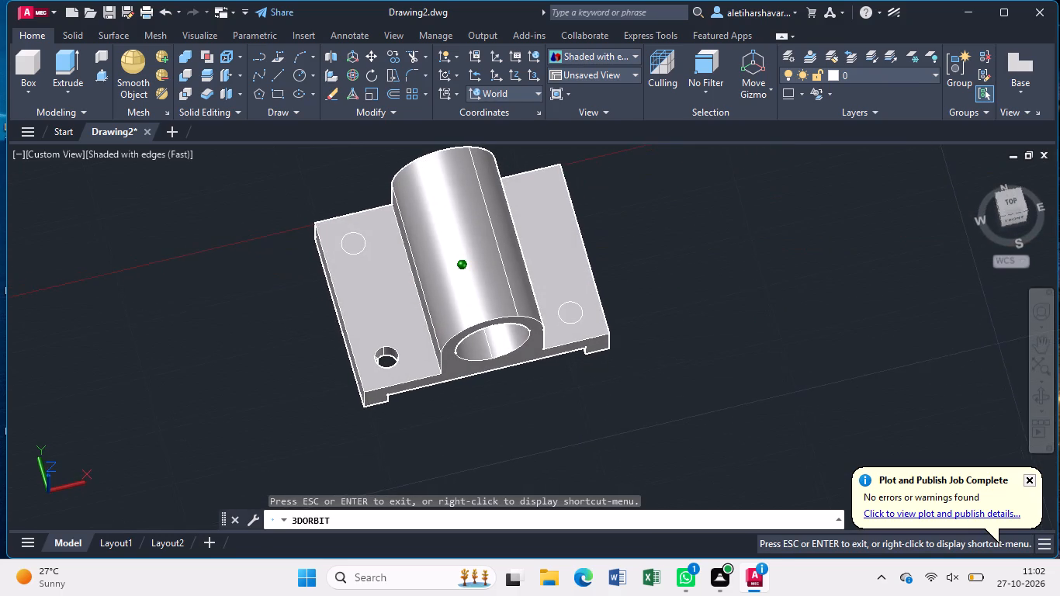
pyautogui.moveTo(724, 345); pyautogui.dragTo(716, 335)
pyautogui.press('Escape')
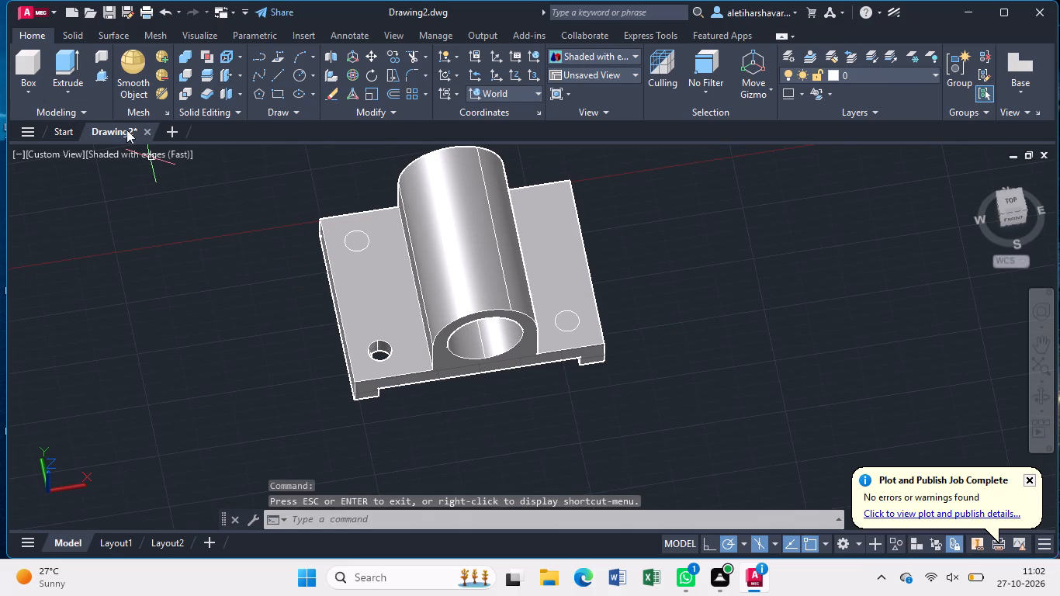
pyautogui.click(100, 76)
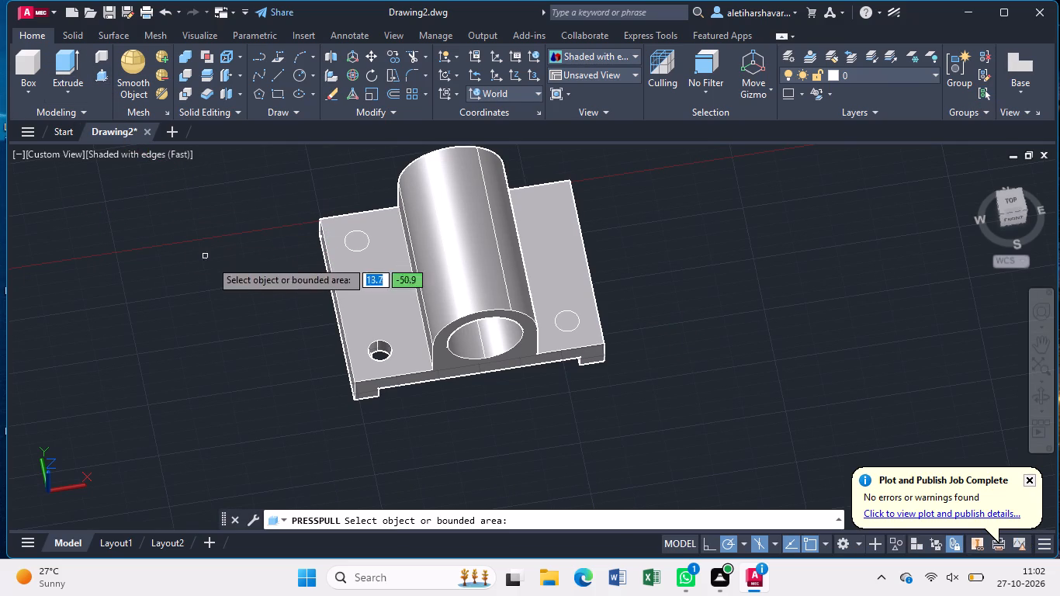
pyautogui.click(353, 241)
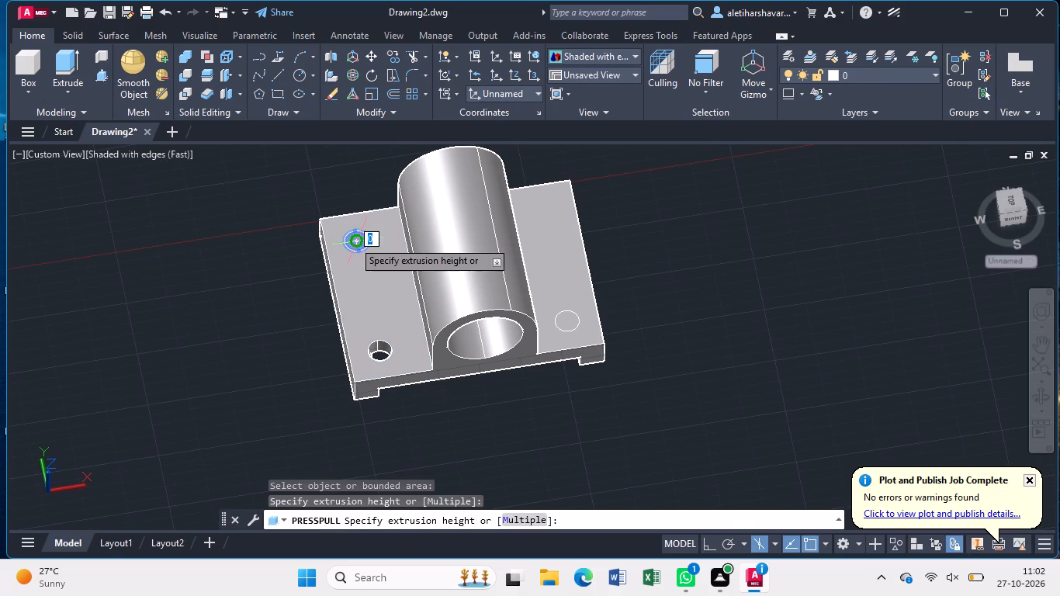
pyautogui.click(345, 263)
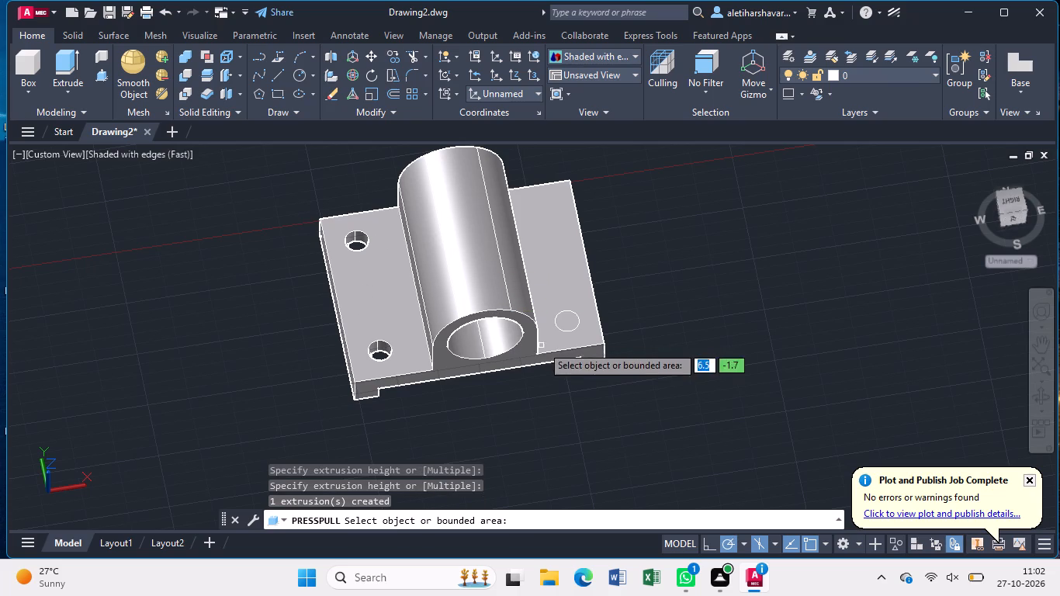
pyautogui.press('Escape')
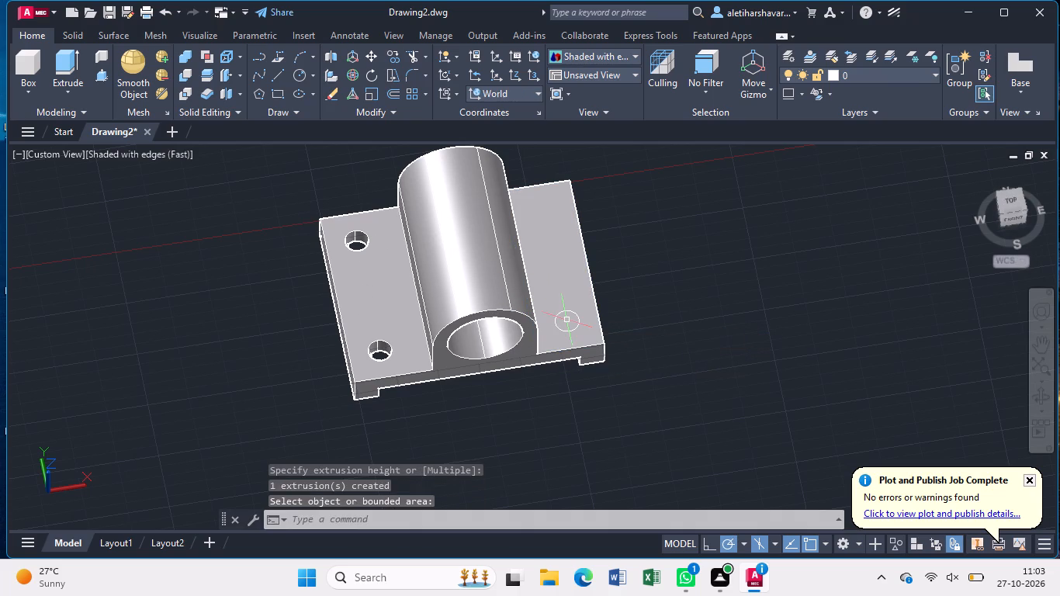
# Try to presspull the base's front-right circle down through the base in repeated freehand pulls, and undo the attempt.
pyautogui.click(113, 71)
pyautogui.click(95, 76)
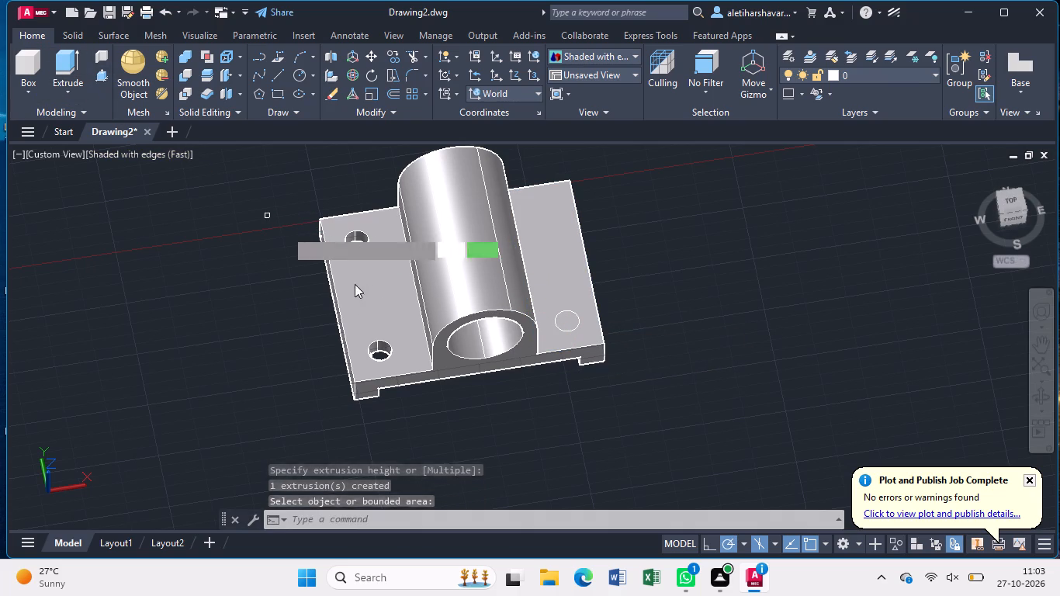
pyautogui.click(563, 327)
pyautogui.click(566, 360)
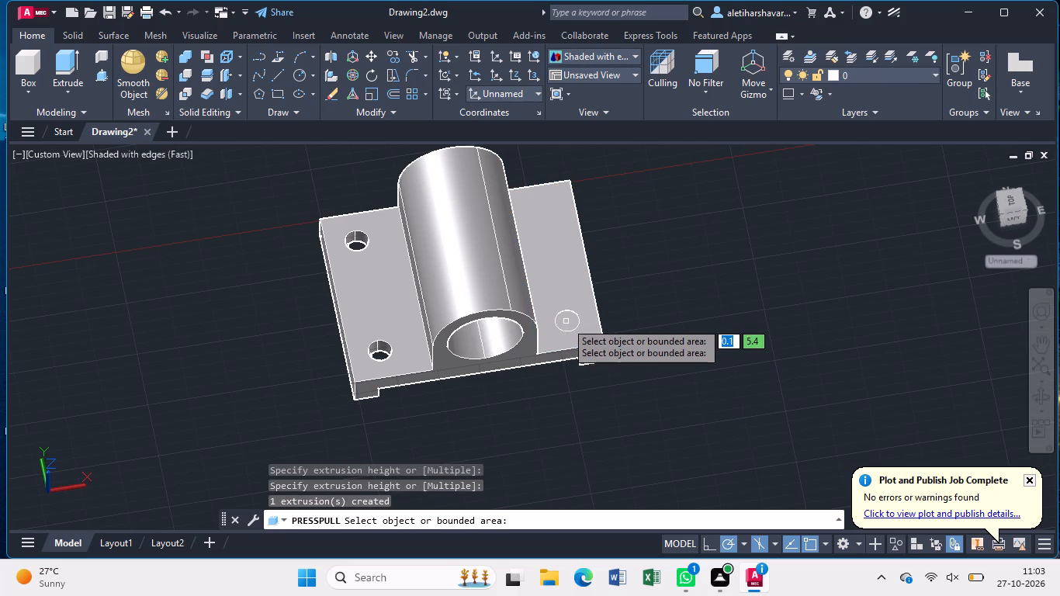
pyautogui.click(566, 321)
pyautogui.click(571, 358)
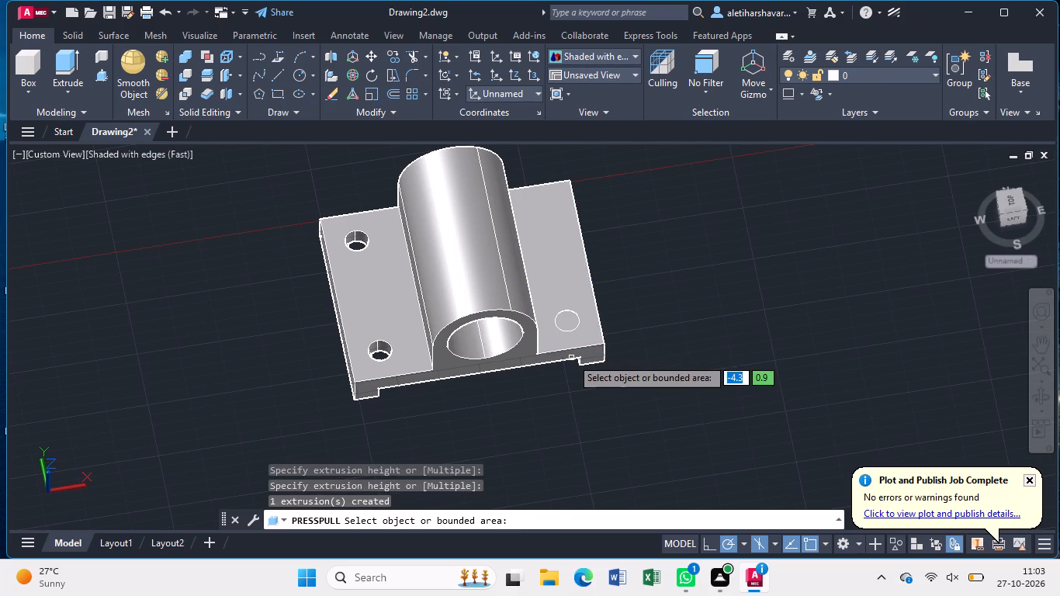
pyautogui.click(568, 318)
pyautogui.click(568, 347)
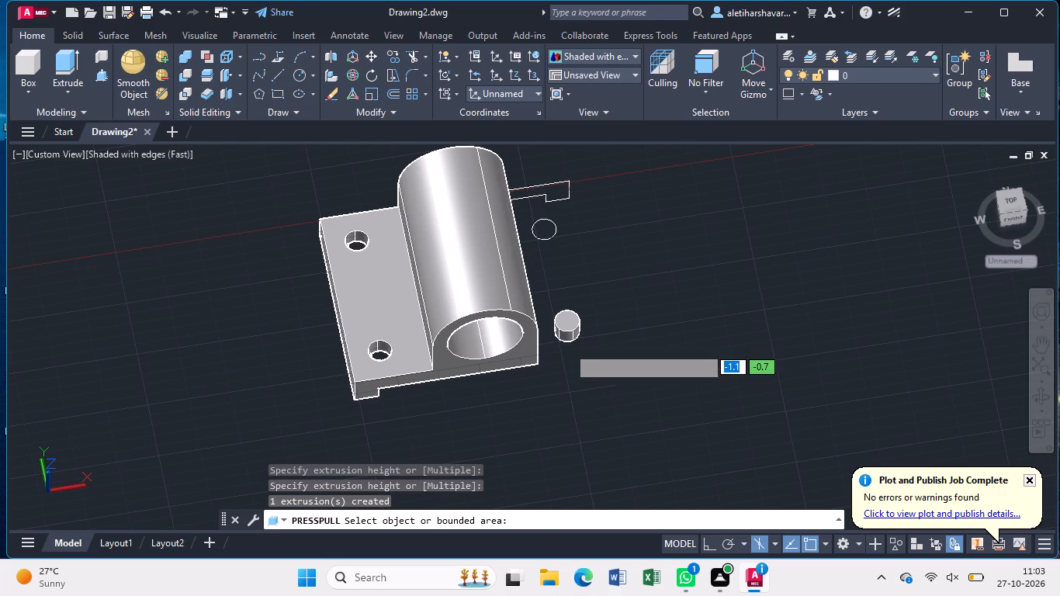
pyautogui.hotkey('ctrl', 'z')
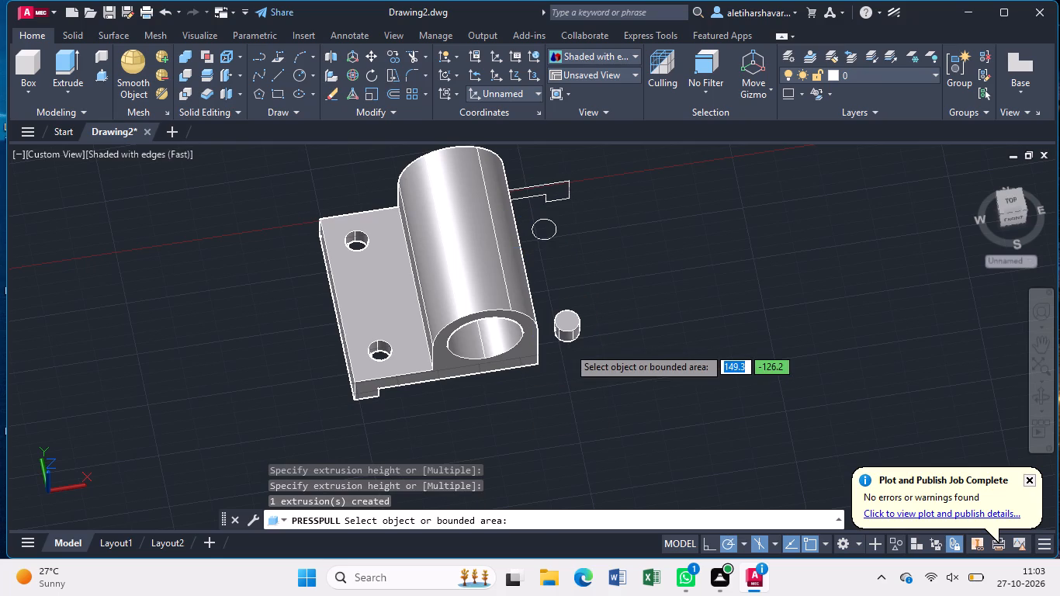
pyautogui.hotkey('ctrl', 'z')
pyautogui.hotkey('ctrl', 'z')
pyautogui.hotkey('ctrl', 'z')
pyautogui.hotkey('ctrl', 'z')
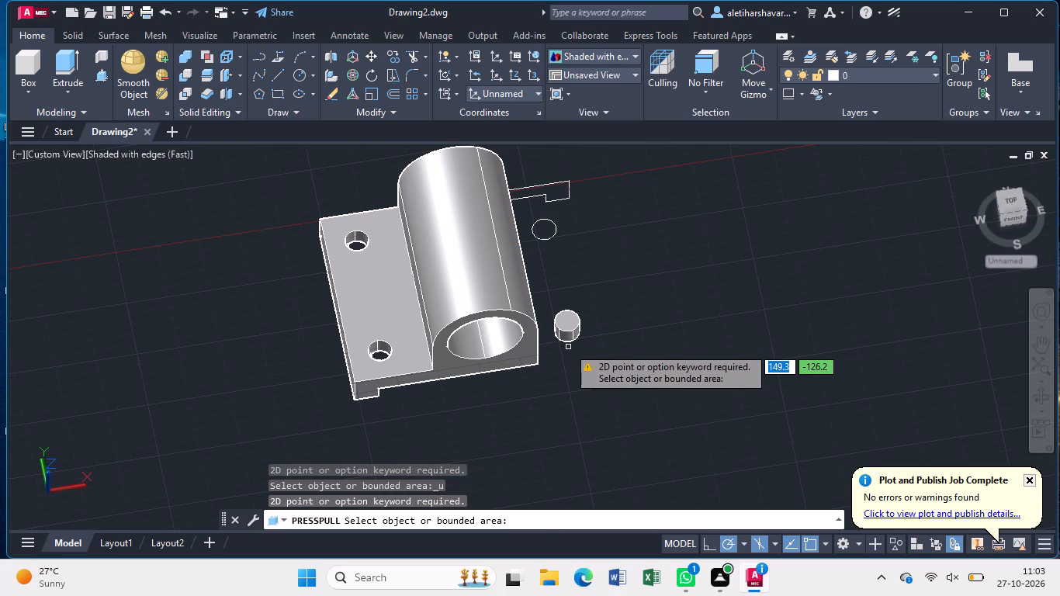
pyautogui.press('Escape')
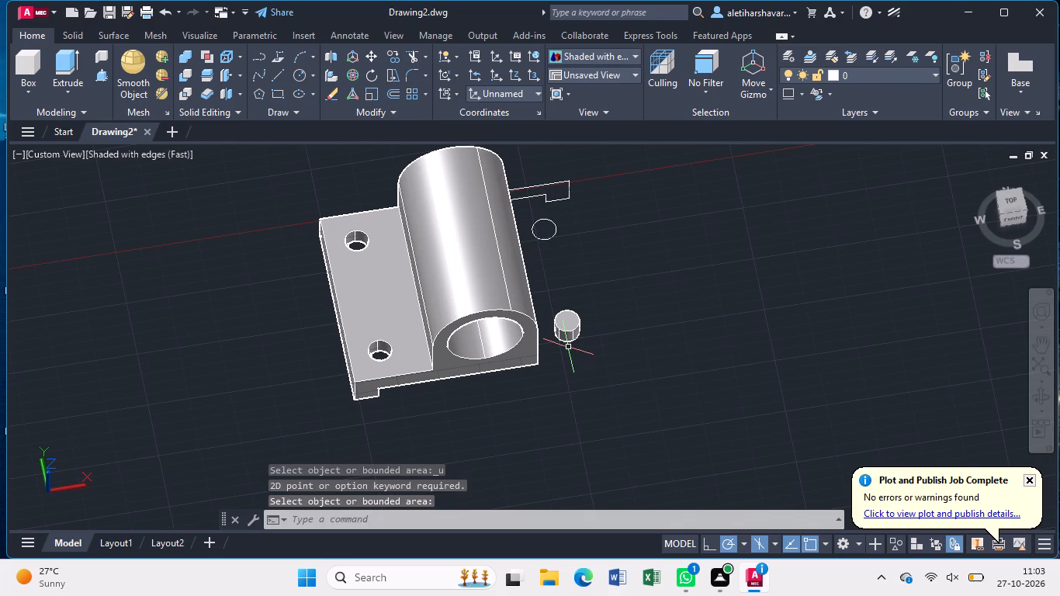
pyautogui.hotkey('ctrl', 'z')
# Presspull the base's front-right circle by its edge, freehand downward past the underside of the base.
pyautogui.scroll(2, 568, 348)
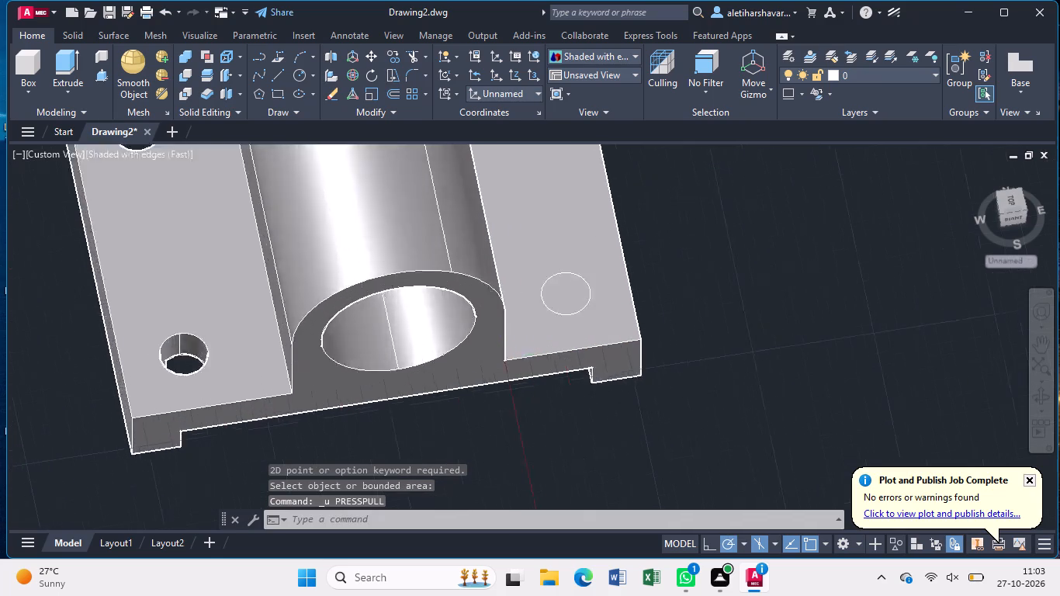
pyautogui.scroll(1, 568, 348)
pyautogui.click(553, 283)
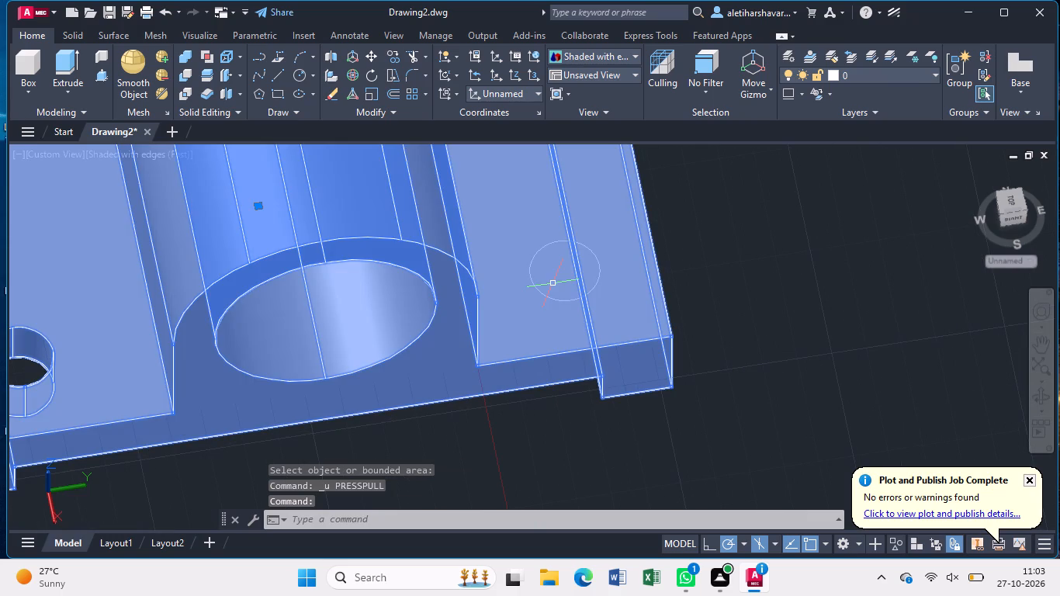
pyautogui.press('Escape')
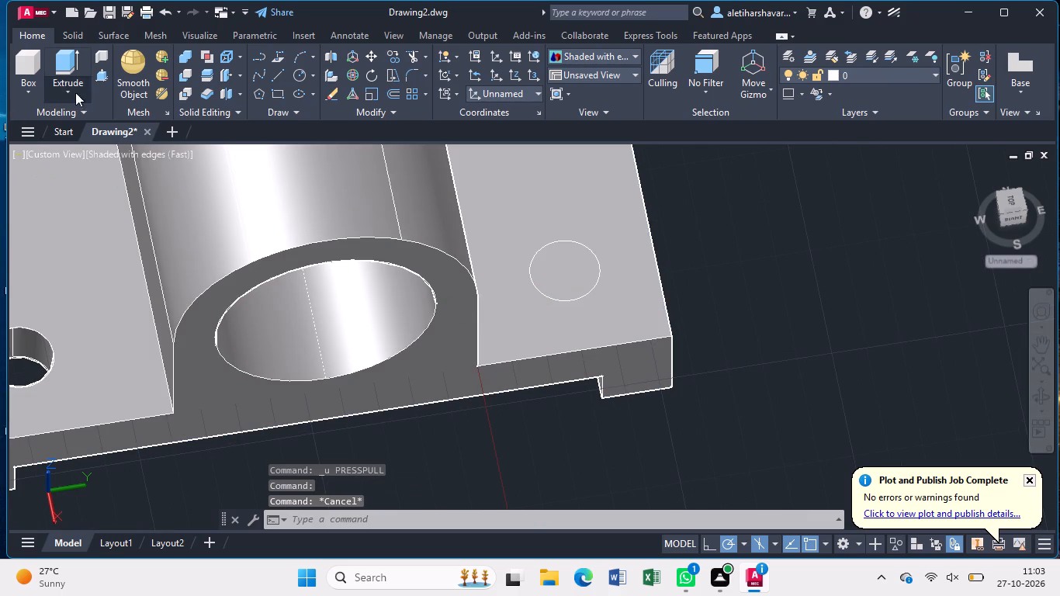
pyautogui.click(106, 75)
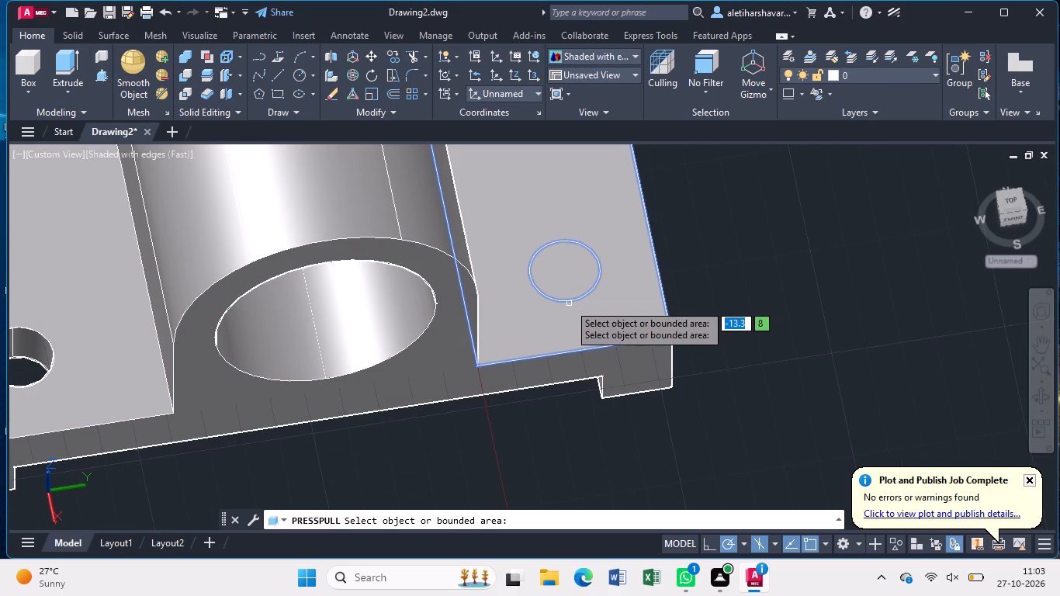
pyautogui.click(569, 303)
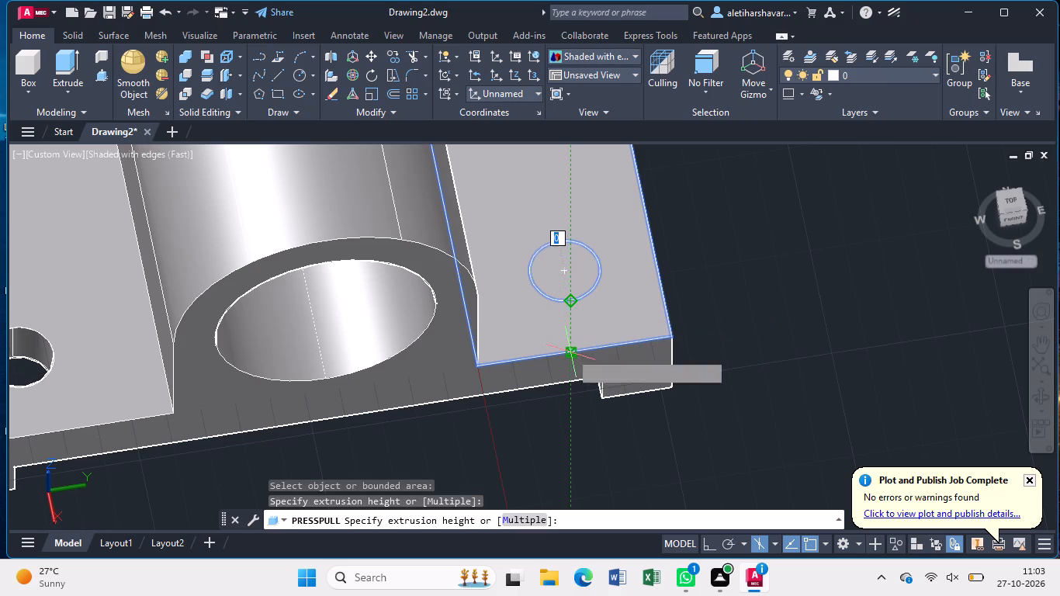
pyautogui.click(575, 399)
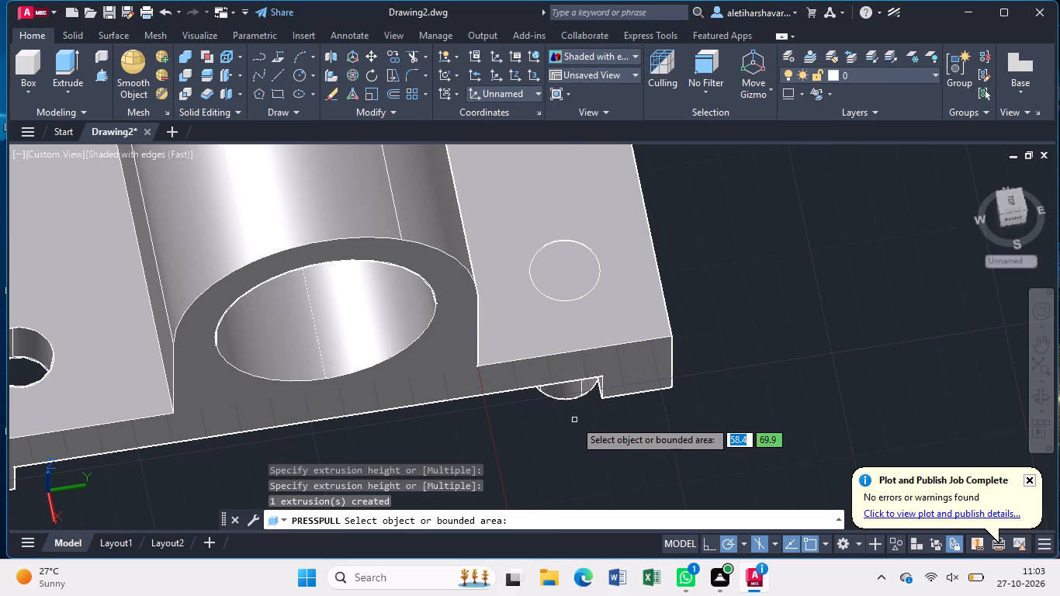
pyautogui.press('Escape')
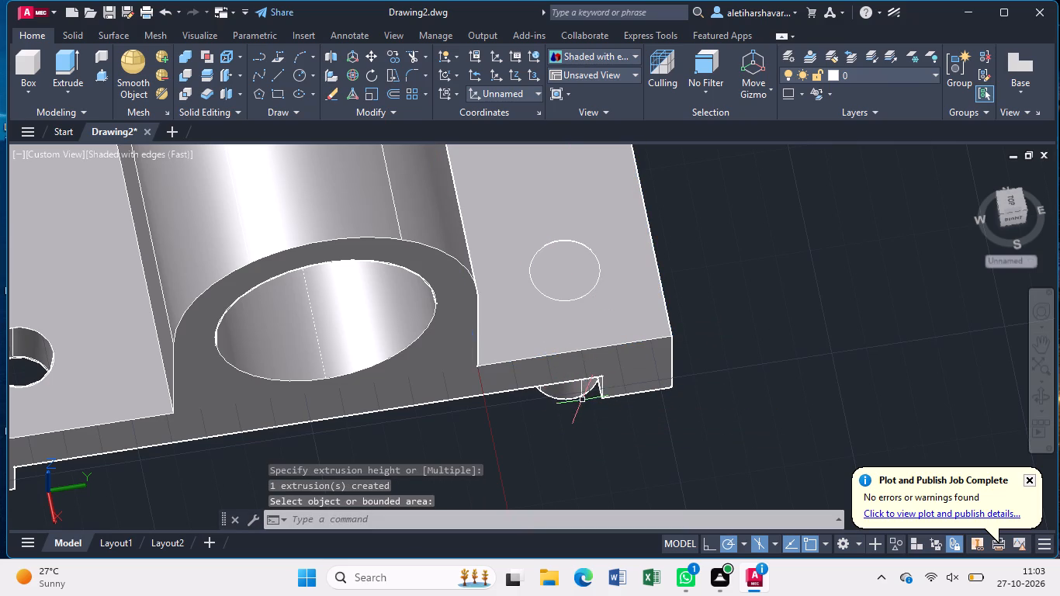
# Try to presspull the area inside the base's front-right circle freehand upward, leaving the base's top face unpulled.
pyautogui.click(94, 77)
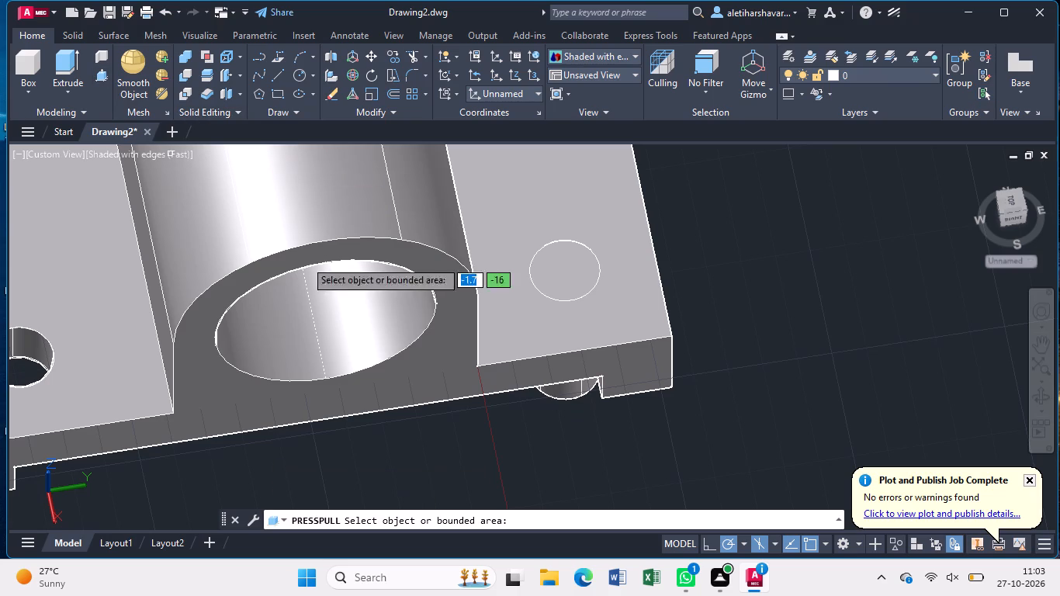
pyautogui.click(560, 401)
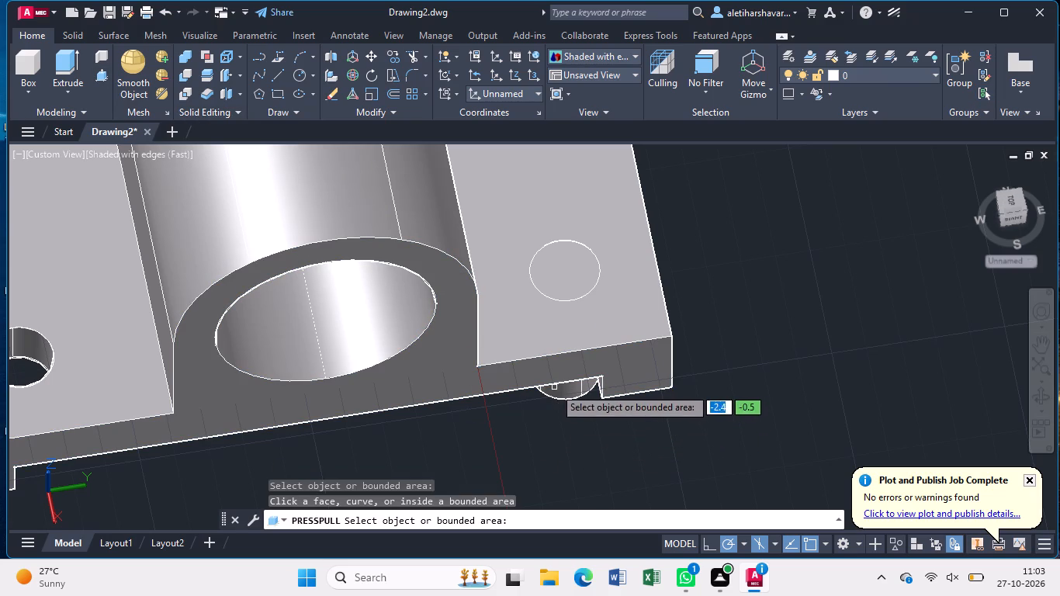
pyautogui.click(574, 398)
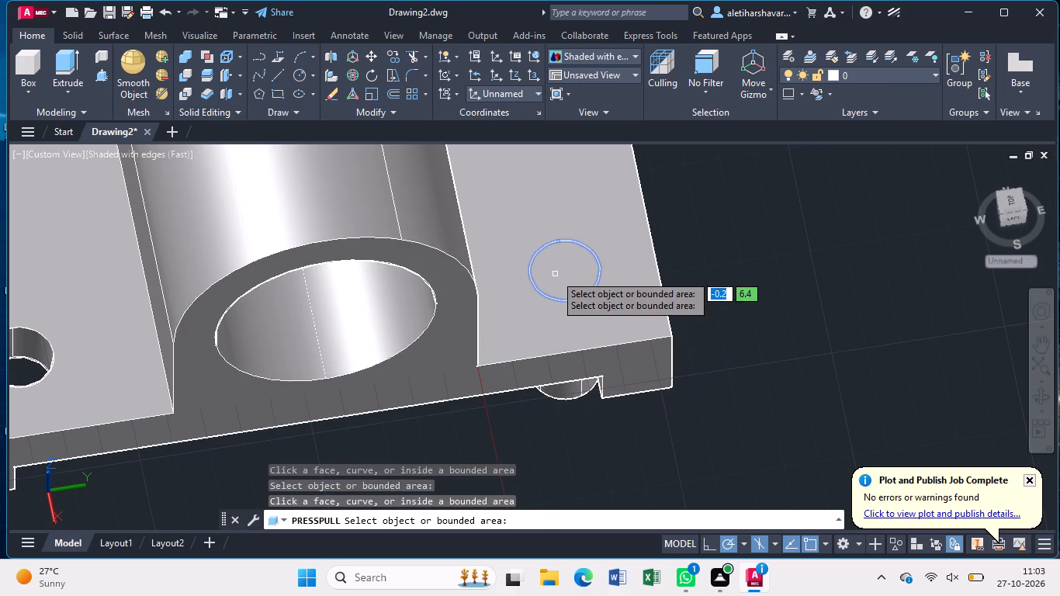
pyautogui.click(555, 274)
pyautogui.click(549, 175)
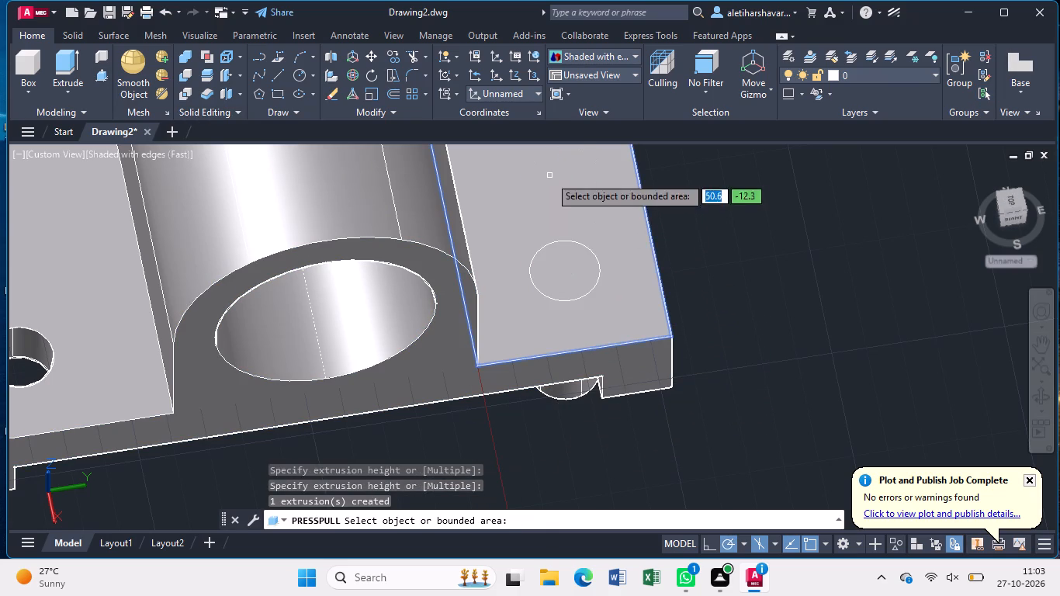
pyautogui.click(576, 294)
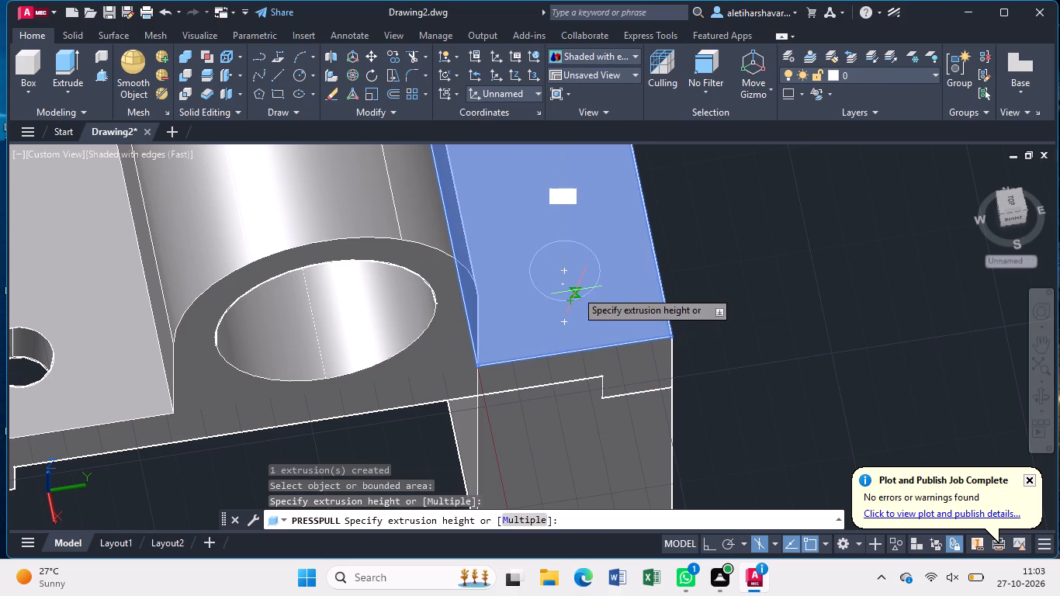
pyautogui.press('Escape')
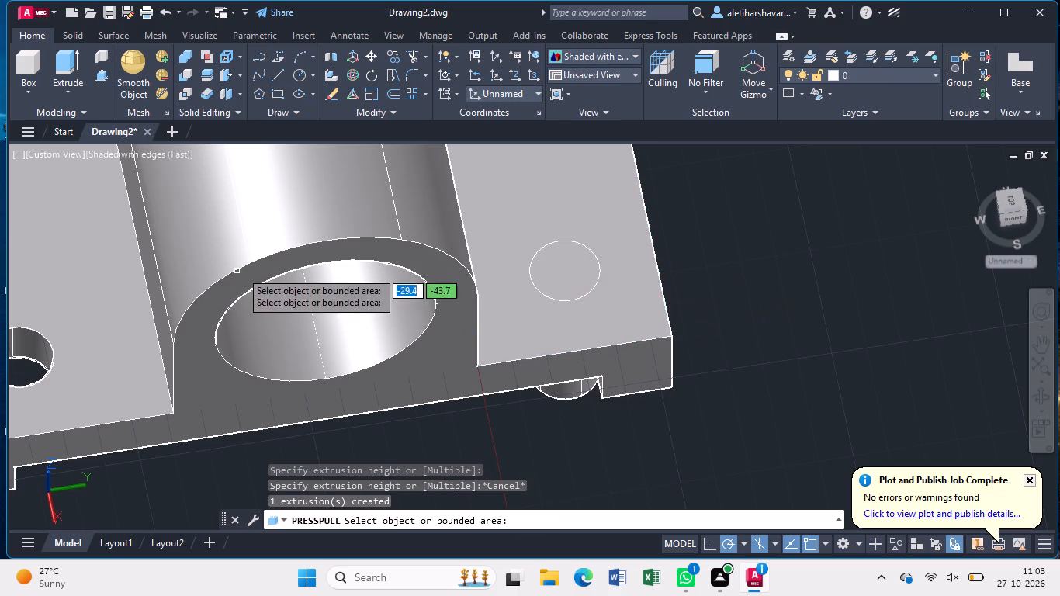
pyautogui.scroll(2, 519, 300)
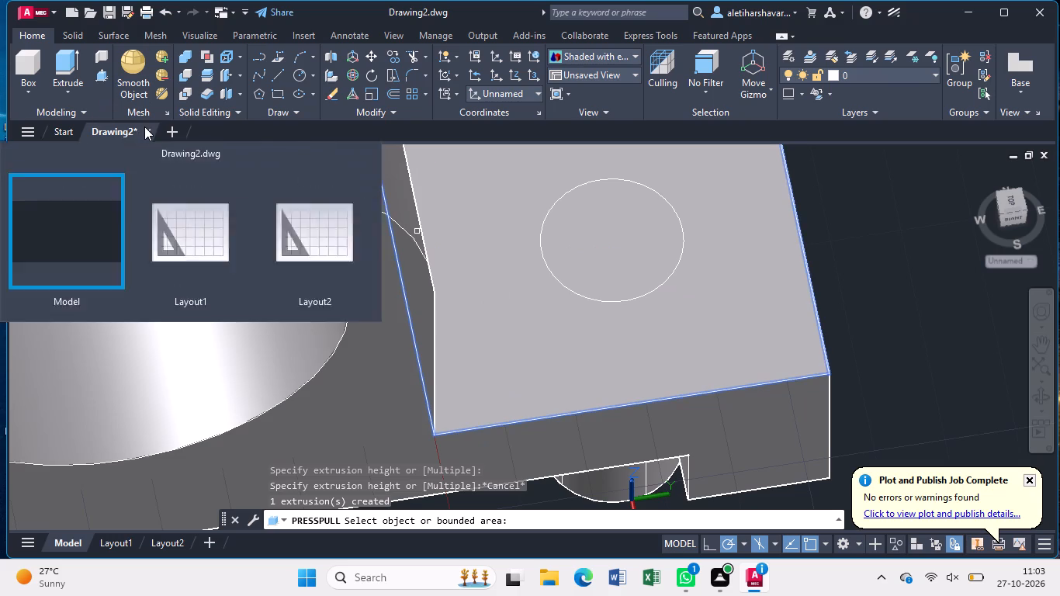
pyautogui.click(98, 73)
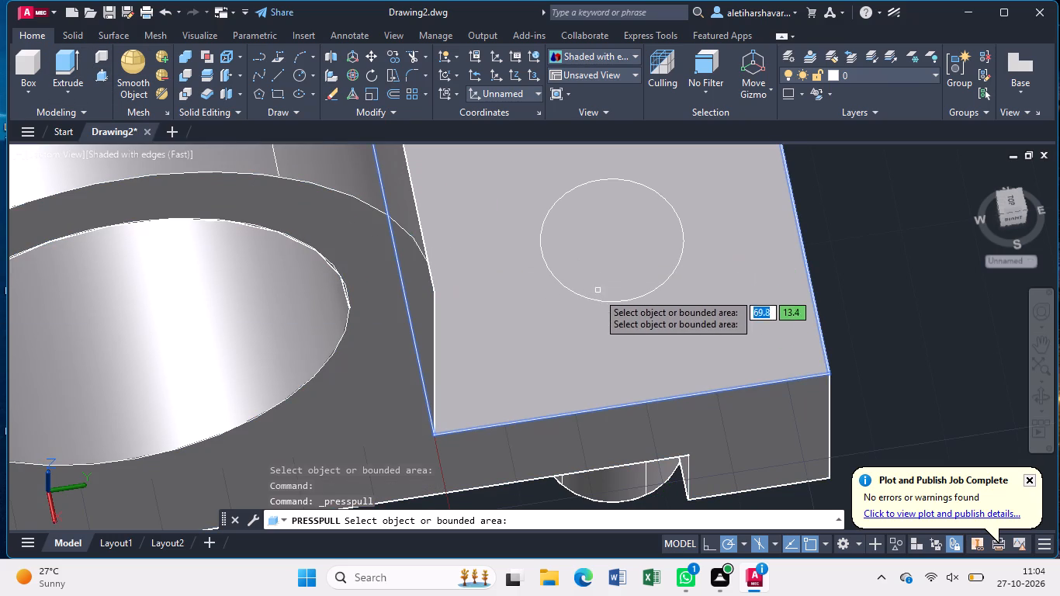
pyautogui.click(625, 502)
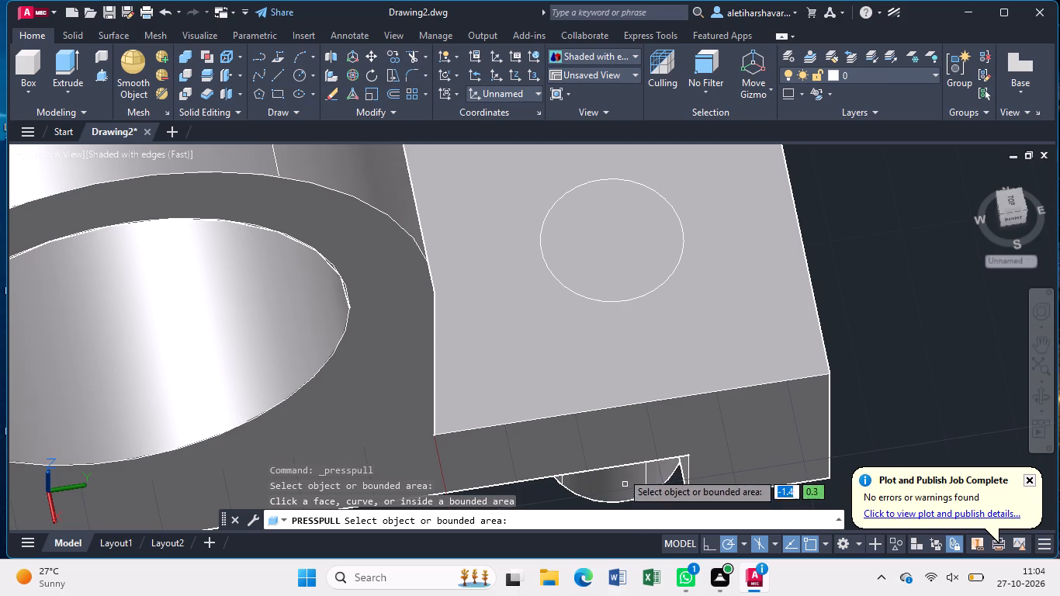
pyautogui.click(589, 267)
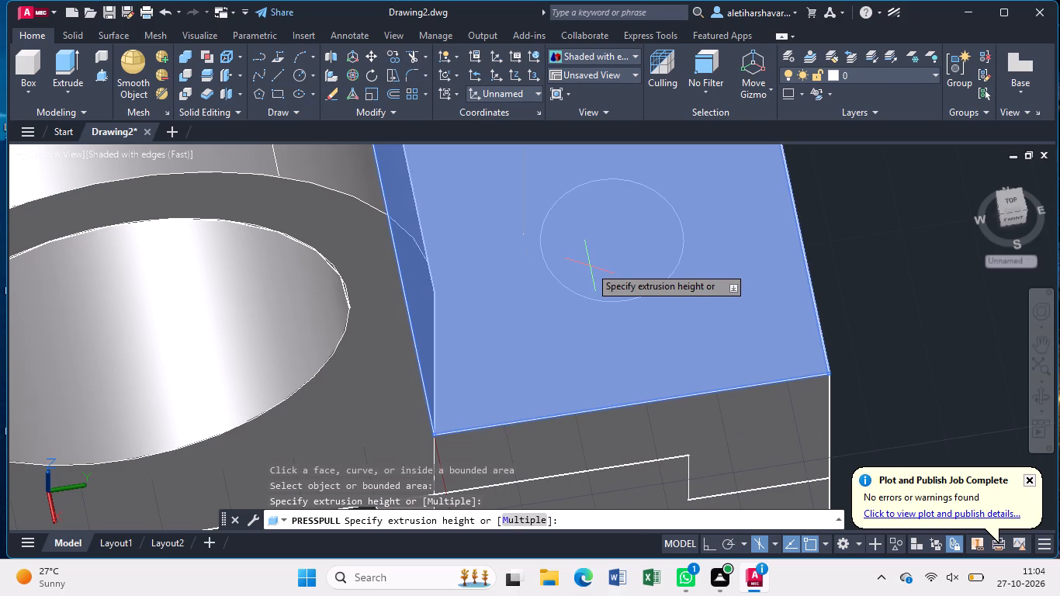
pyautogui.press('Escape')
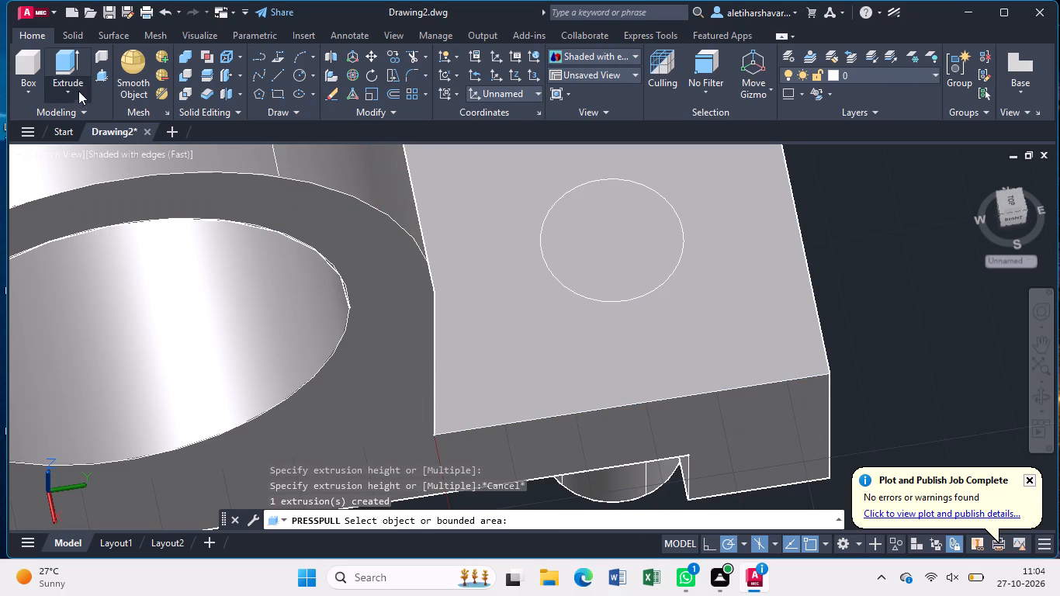
# Presspull the base's front-right circle by its edge, freehand upward.
pyautogui.click(94, 77)
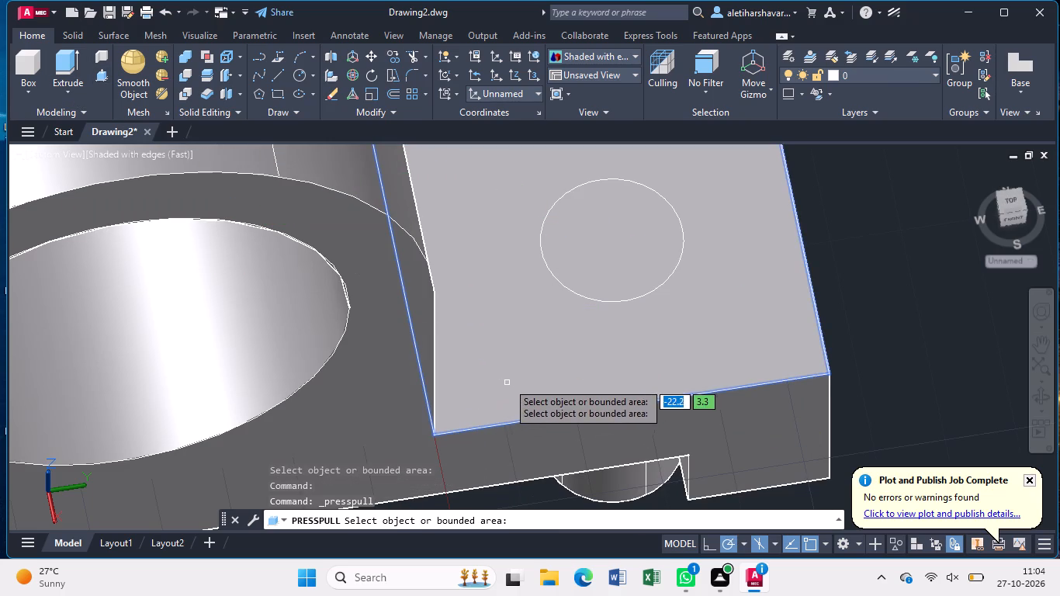
pyautogui.click(588, 297)
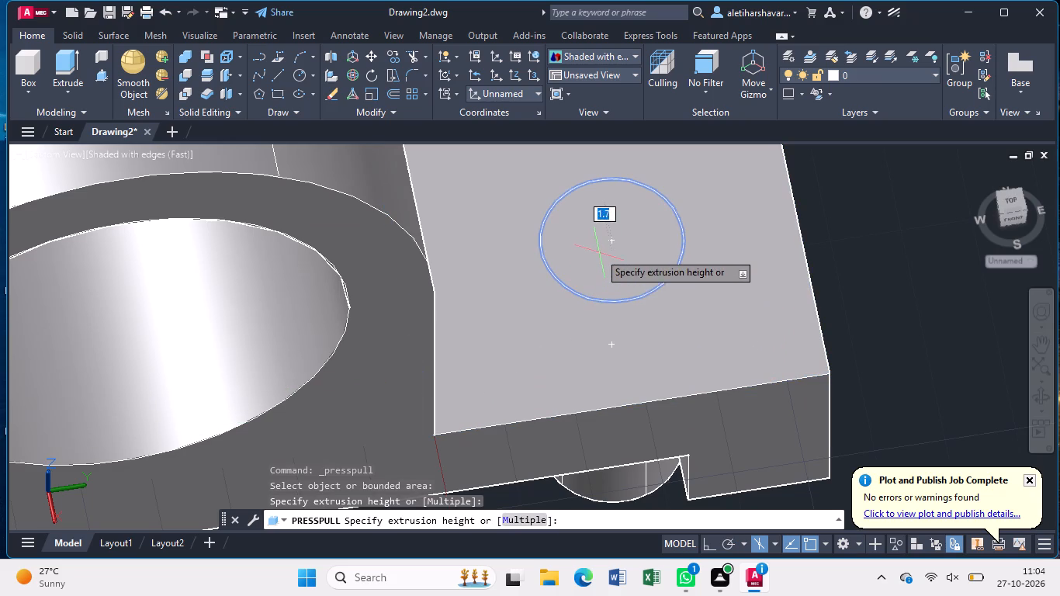
pyautogui.click(597, 225)
pyautogui.click(597, 225)
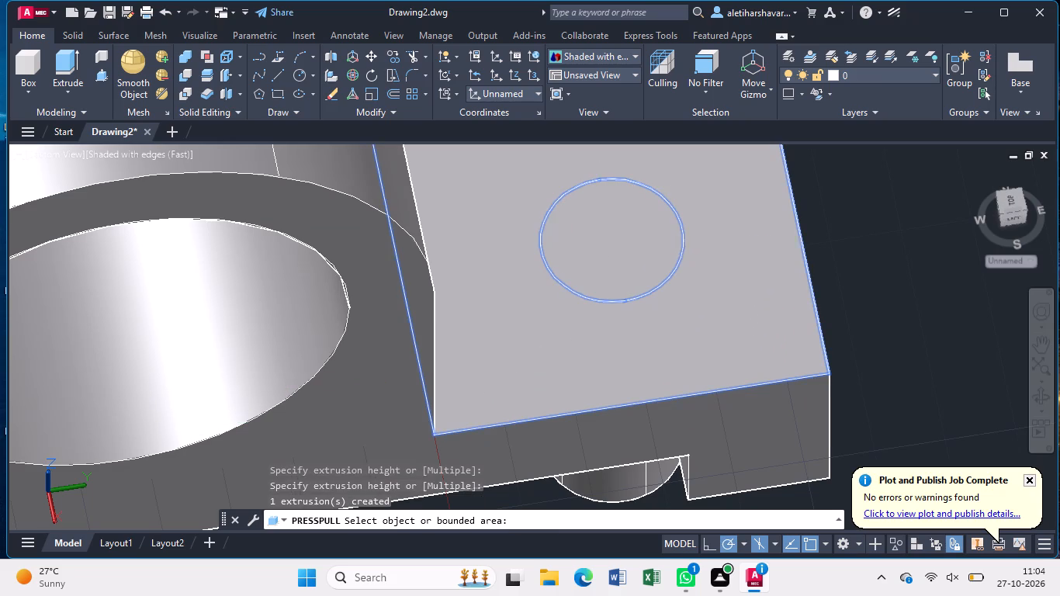
pyautogui.click(577, 173)
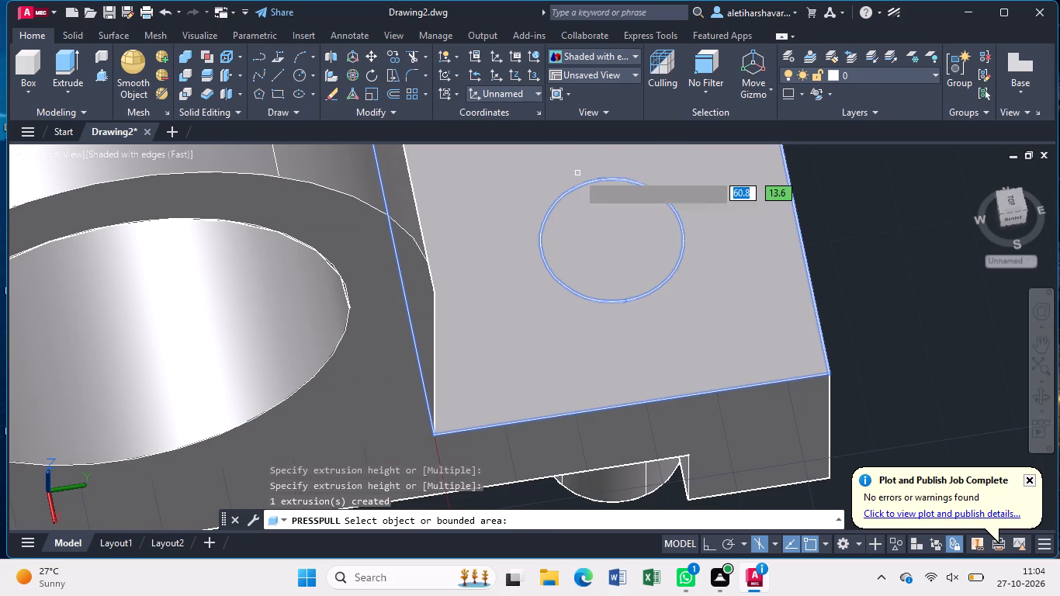
pyautogui.press('Escape')
# From beneath the part, presspull the bottom face of the front-right cylinder freehand upward through the base.
pyautogui.scroll(-2, 611, 330)
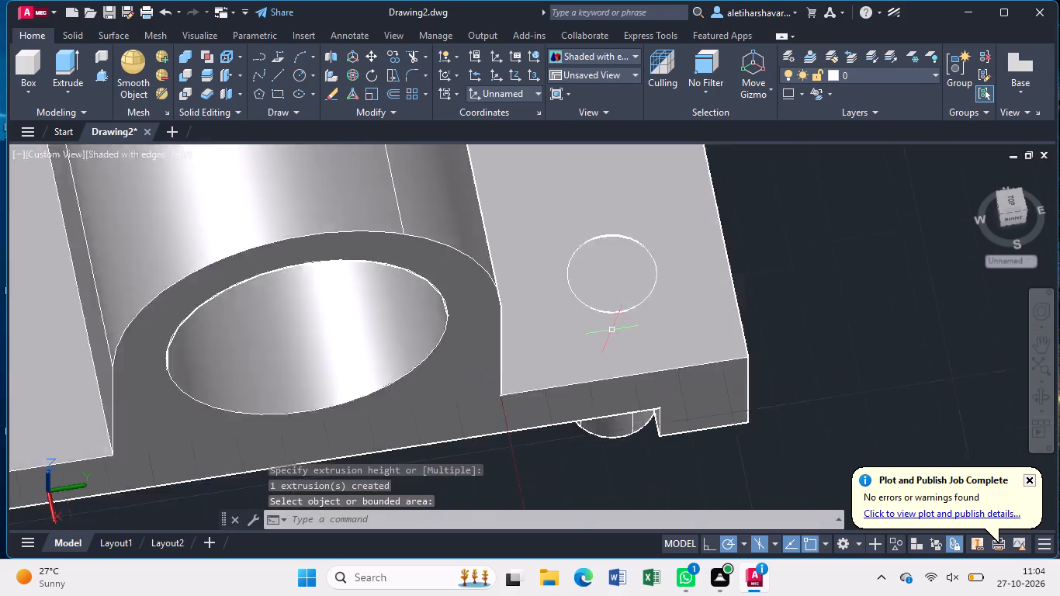
pyautogui.scroll(-2, 611, 330)
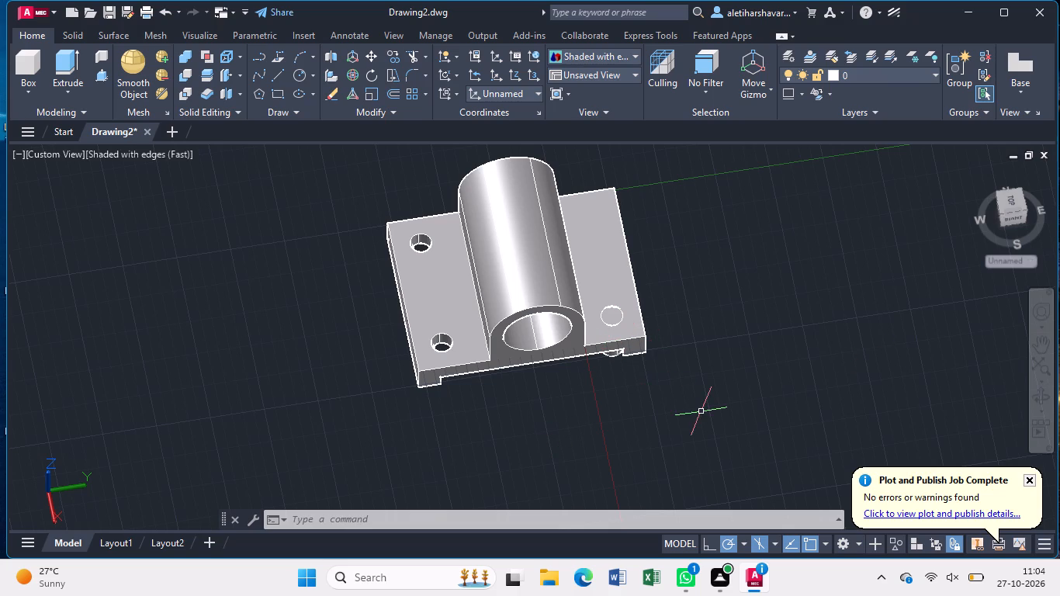
pyautogui.click(1043, 392)
pyautogui.moveTo(753, 432); pyautogui.dragTo(676, 359)
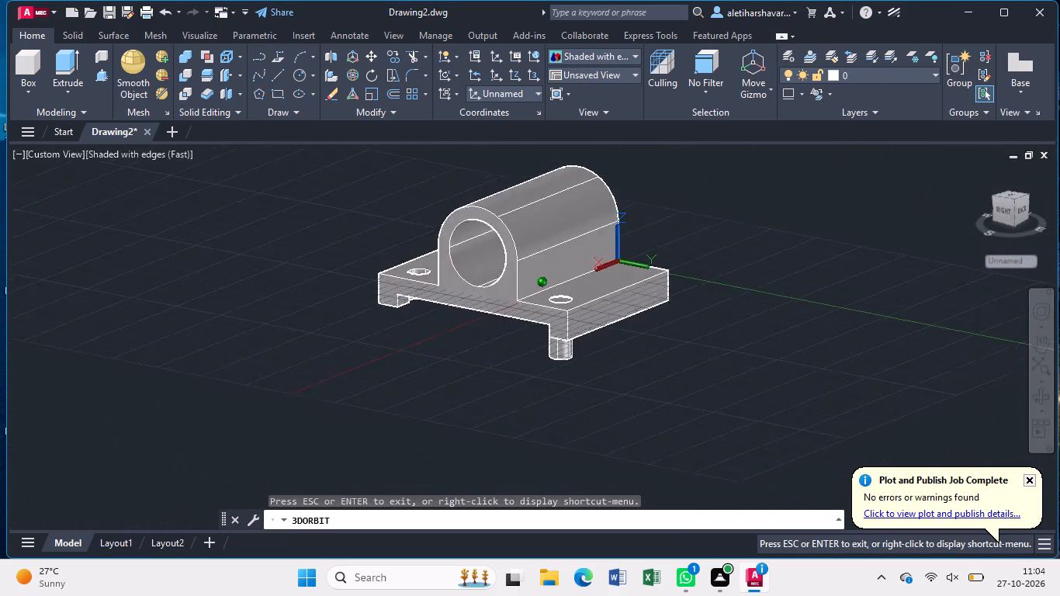
pyautogui.moveTo(676, 359); pyautogui.dragTo(684, 301)
pyautogui.moveTo(629, 456); pyautogui.dragTo(617, 337)
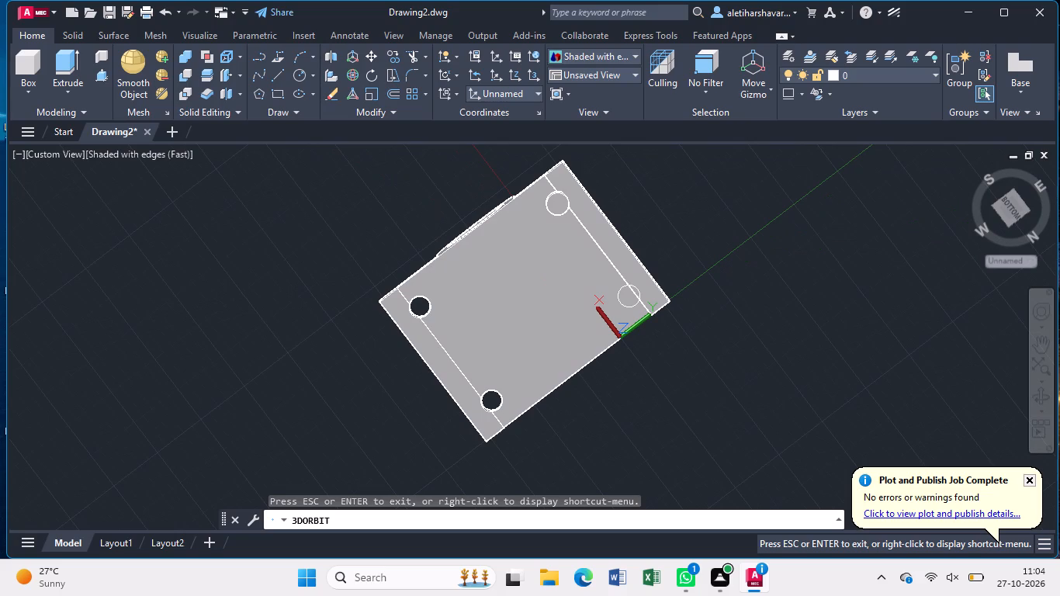
pyautogui.moveTo(559, 203); pyautogui.dragTo(564, 233)
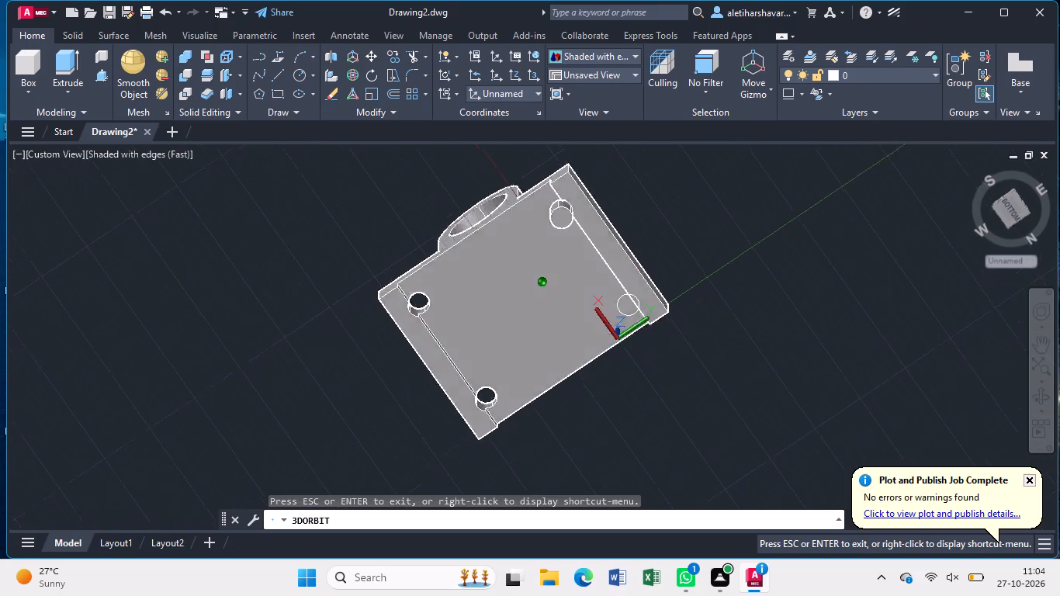
pyautogui.moveTo(564, 233); pyautogui.dragTo(566, 296)
pyautogui.press('Escape')
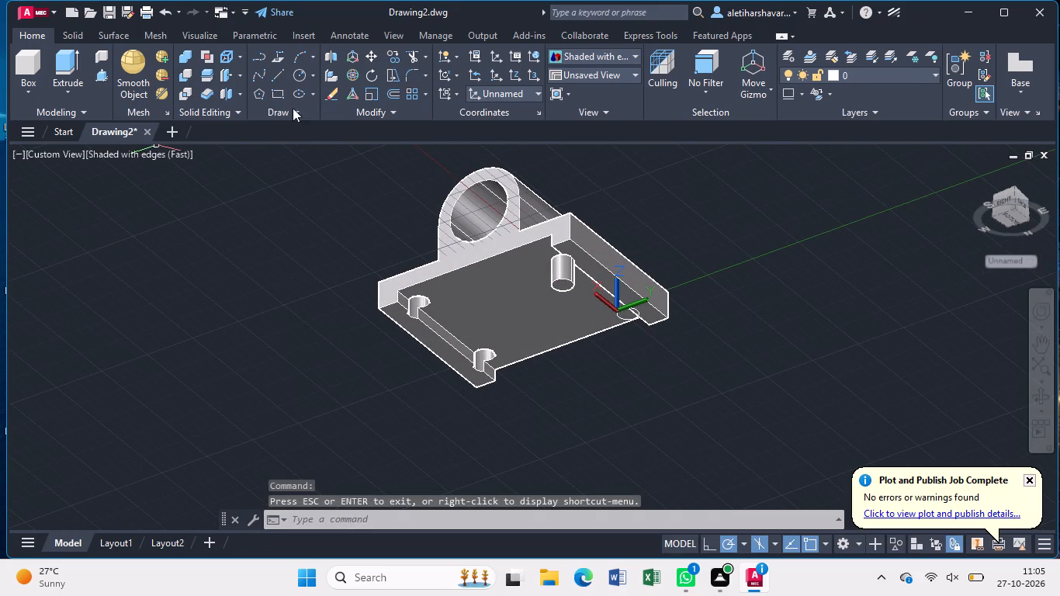
pyautogui.click(103, 75)
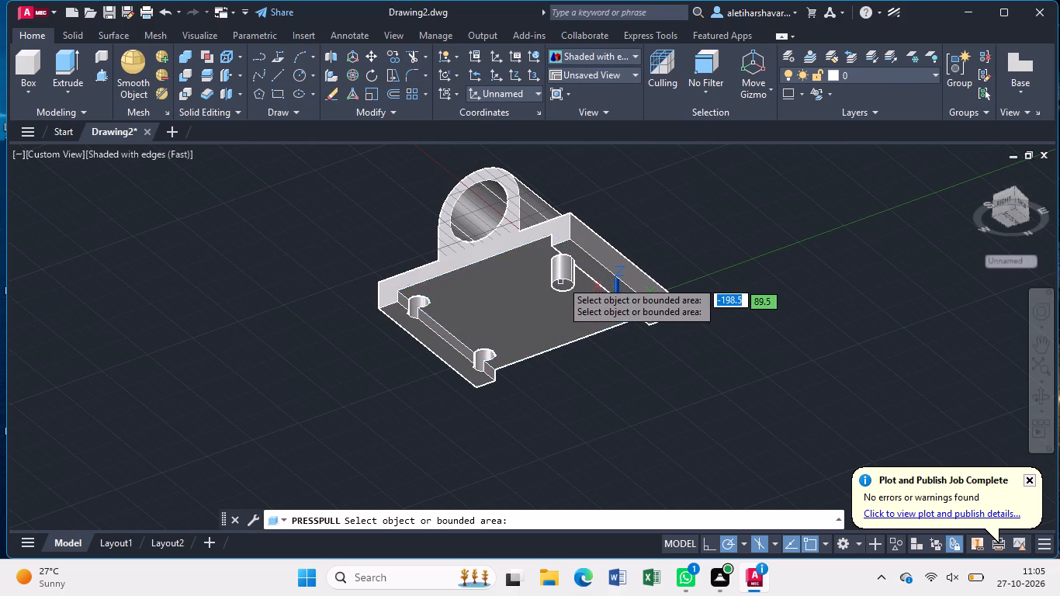
pyautogui.scroll(2, 562, 278)
pyautogui.click(556, 282)
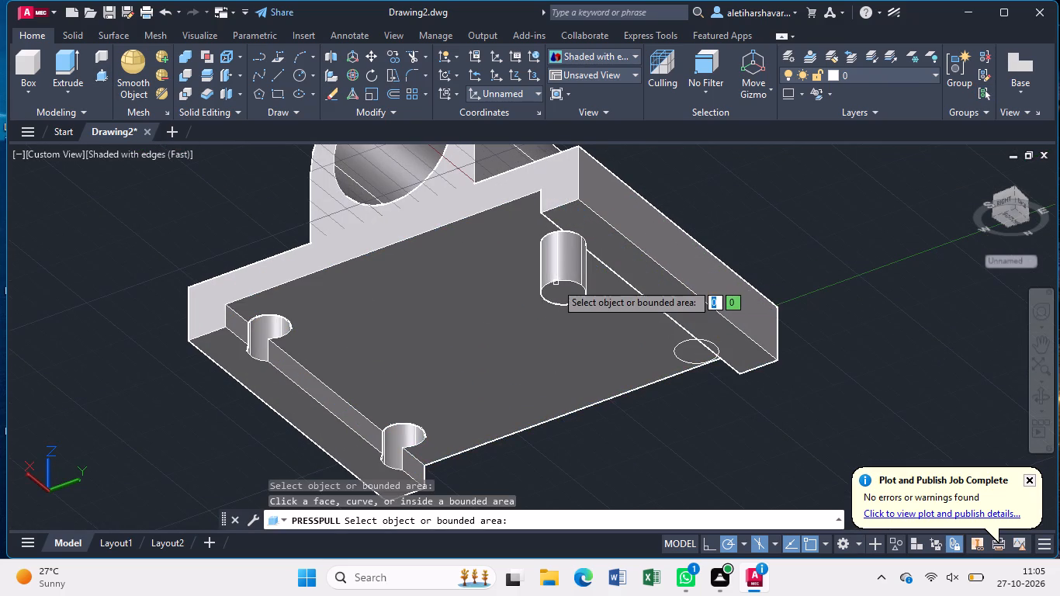
pyautogui.click(559, 295)
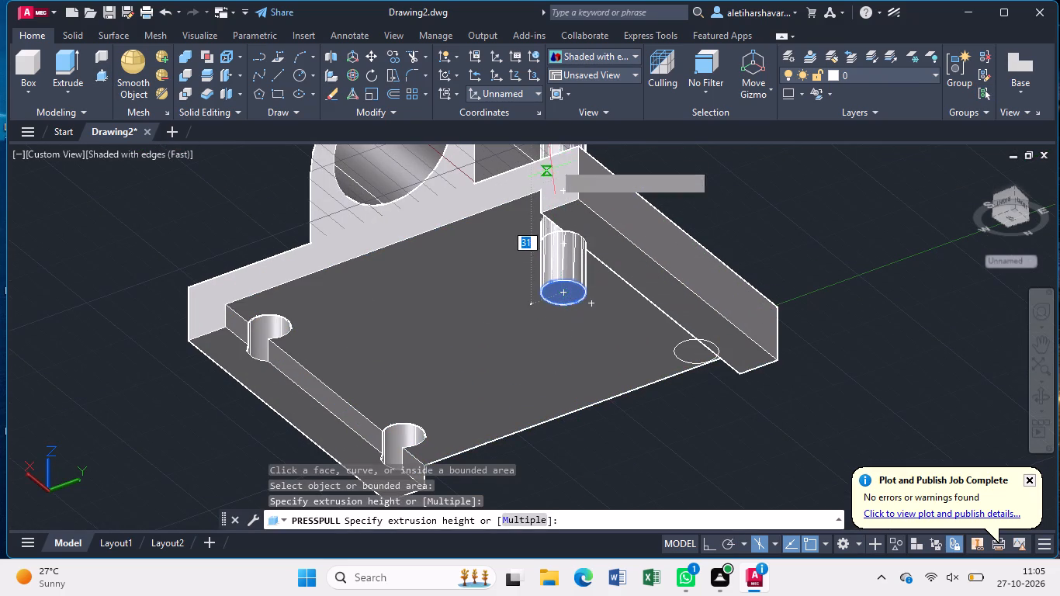
pyautogui.click(558, 144)
pyautogui.click(559, 144)
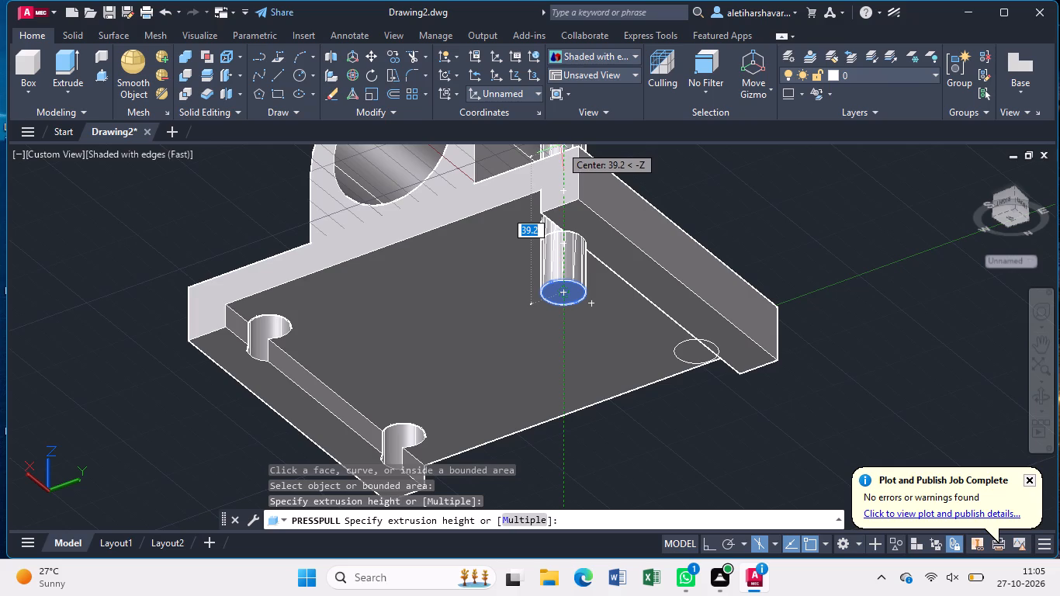
pyautogui.click(643, 156)
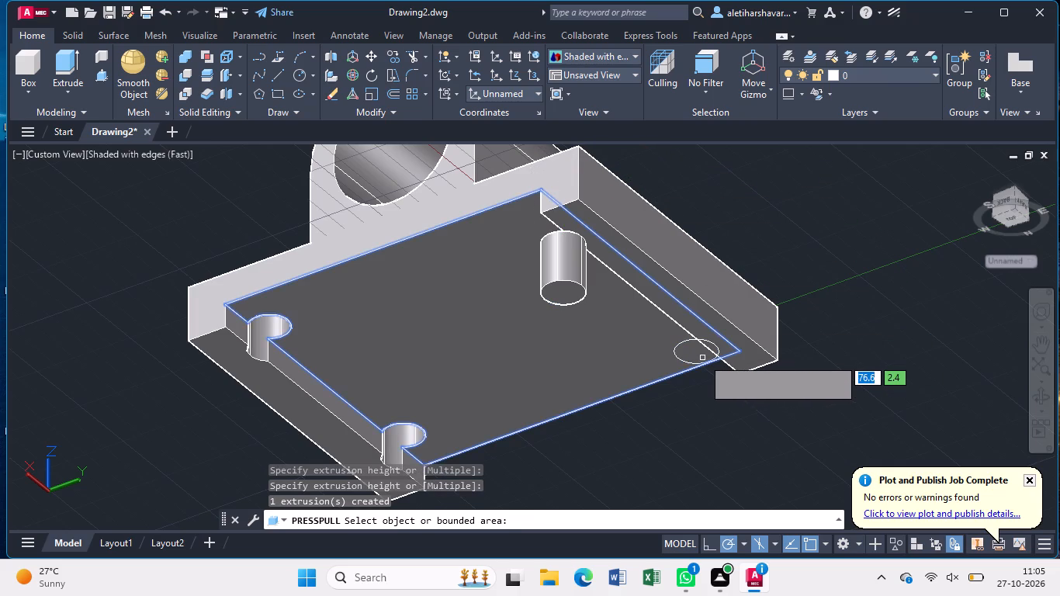
# Presspull the back-right circle on the base freehand upward through the base.
pyautogui.click(683, 362)
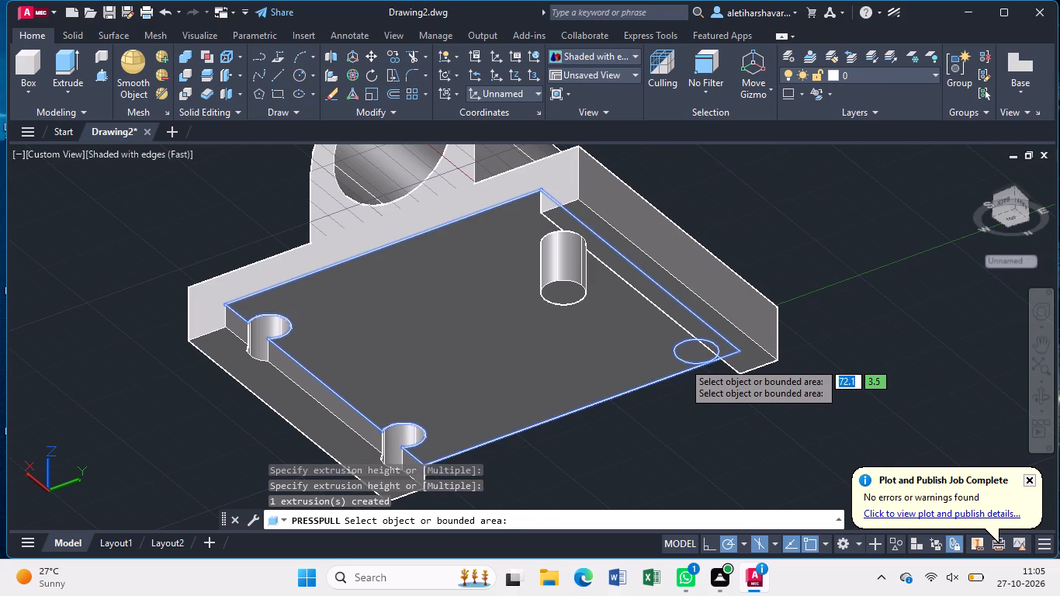
pyautogui.click(677, 281)
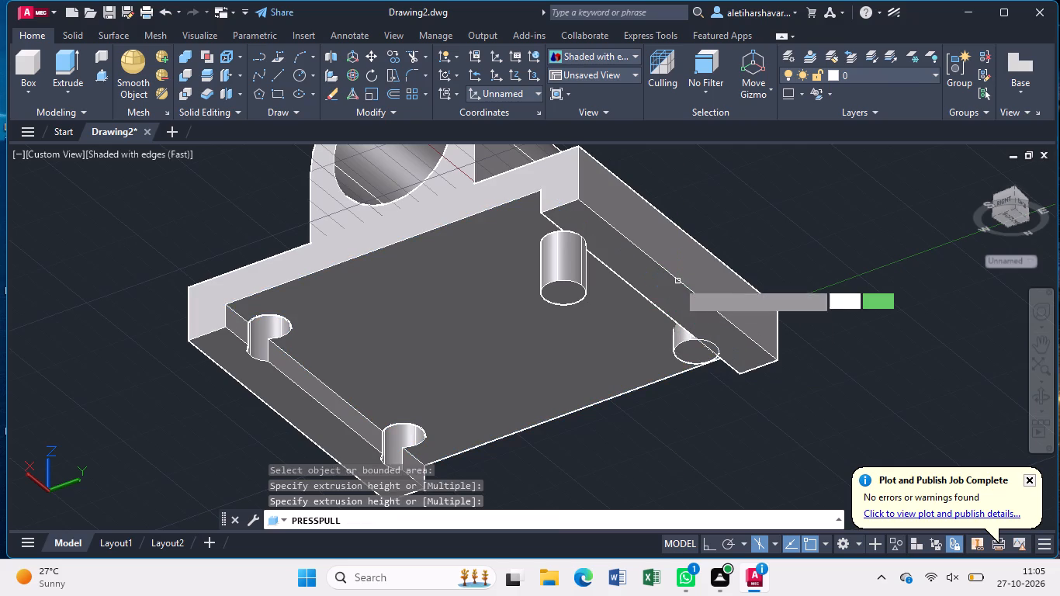
pyautogui.press('Escape')
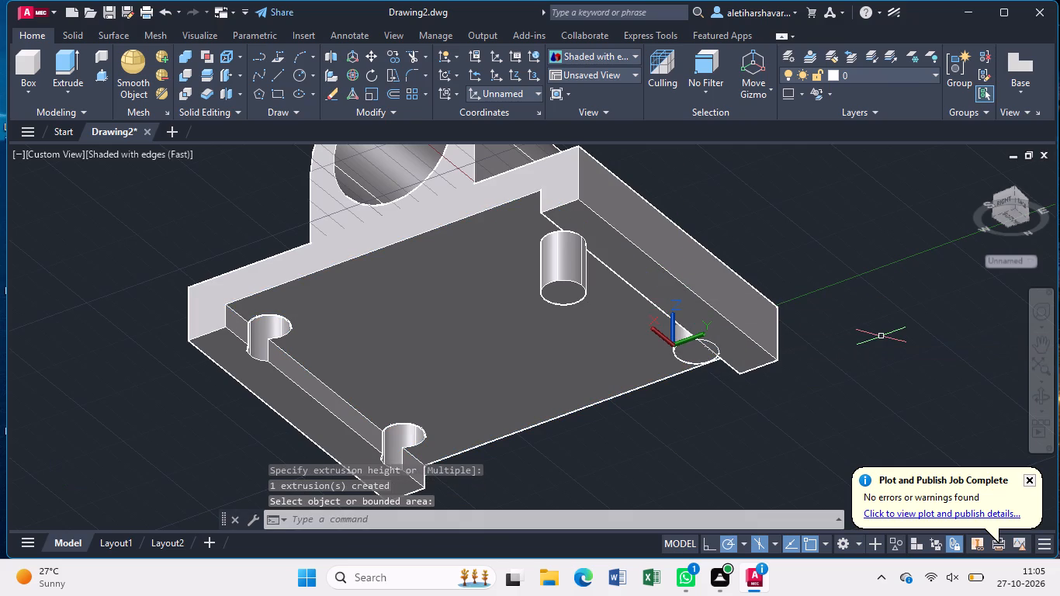
# From above, presspull the back-right cylinder's top face freehand, first down toward the base and once more upward above it.
pyautogui.click(1042, 403)
pyautogui.moveTo(852, 333); pyautogui.dragTo(860, 400)
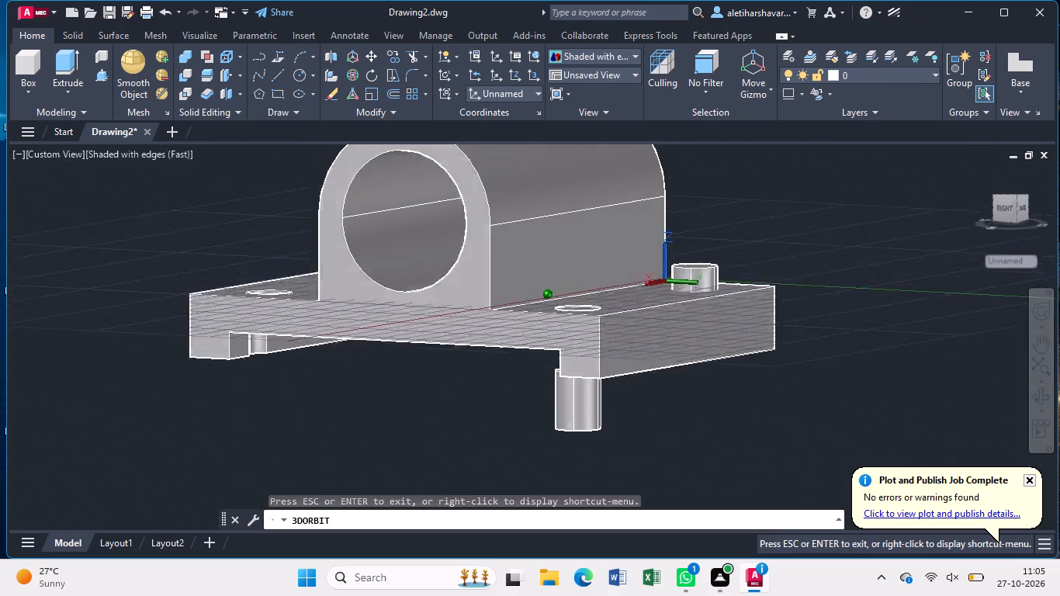
pyautogui.moveTo(860, 400); pyautogui.dragTo(859, 405)
pyautogui.moveTo(777, 274); pyautogui.dragTo(813, 341)
pyautogui.press('Escape')
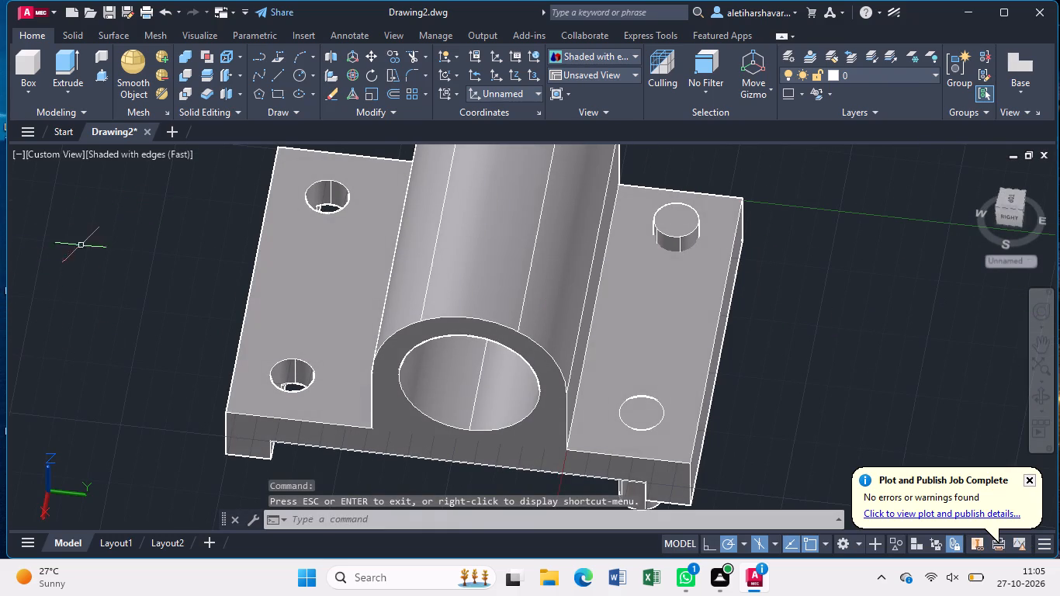
pyautogui.click(97, 77)
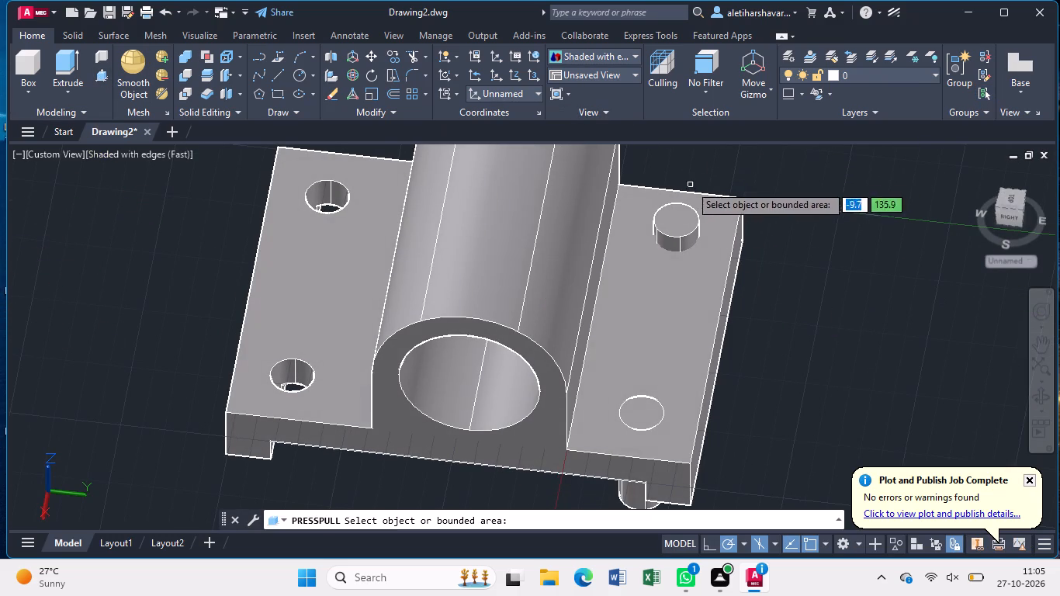
pyautogui.click(671, 227)
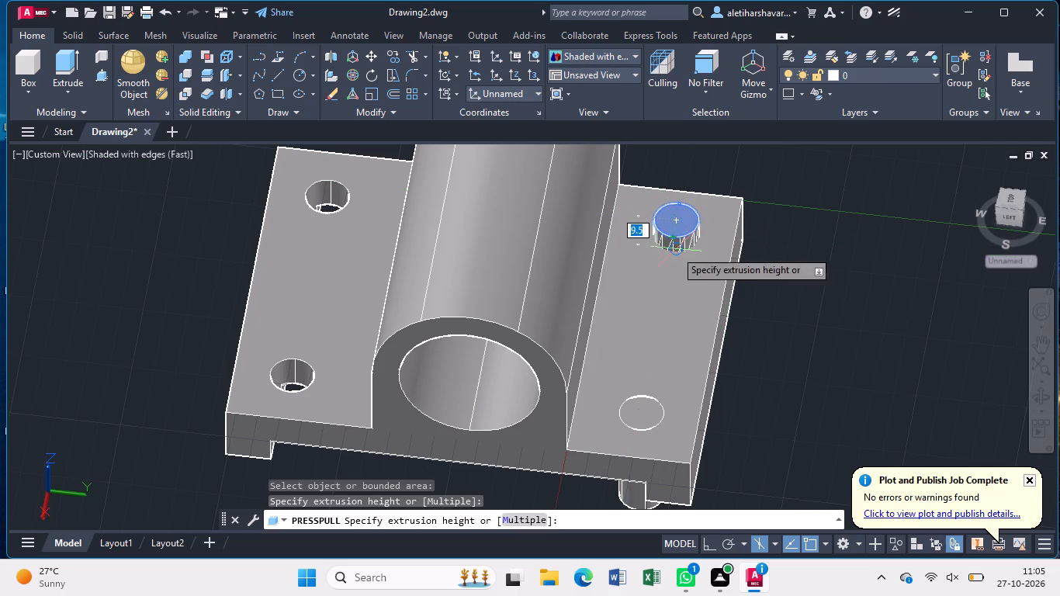
pyautogui.click(681, 272)
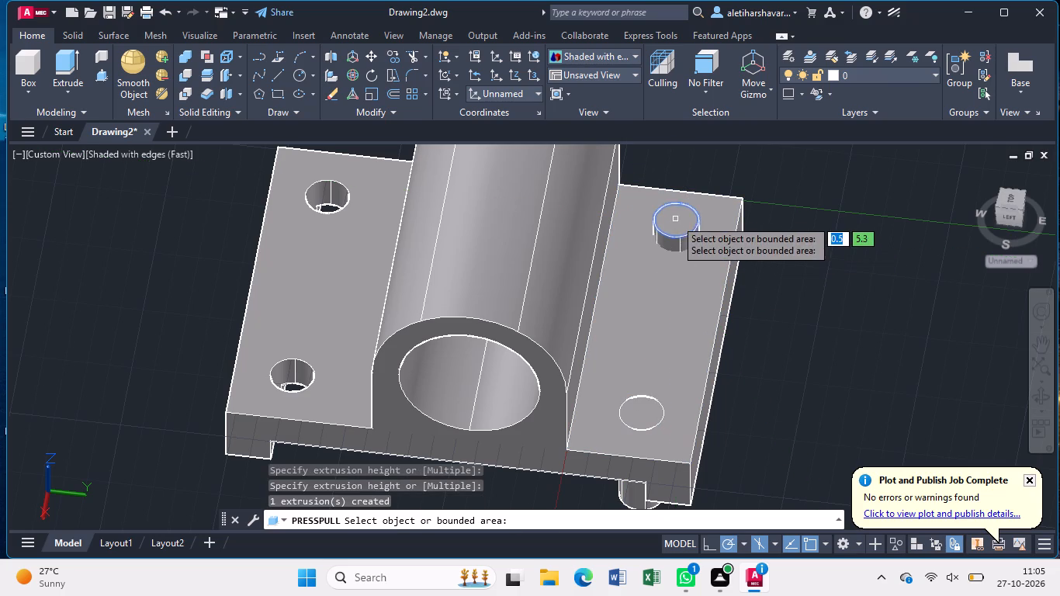
pyautogui.click(675, 219)
pyautogui.click(656, 172)
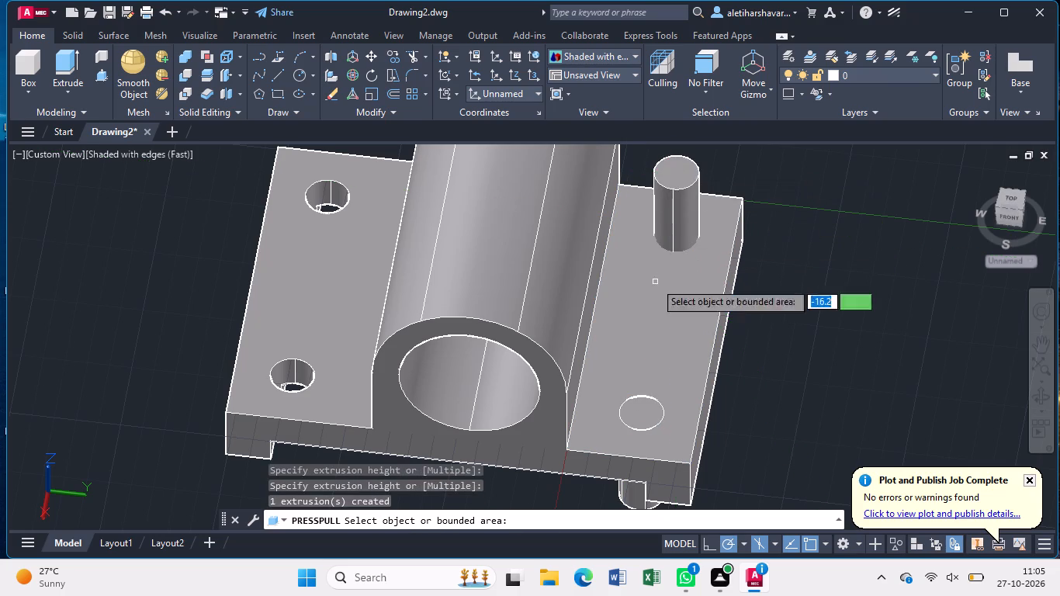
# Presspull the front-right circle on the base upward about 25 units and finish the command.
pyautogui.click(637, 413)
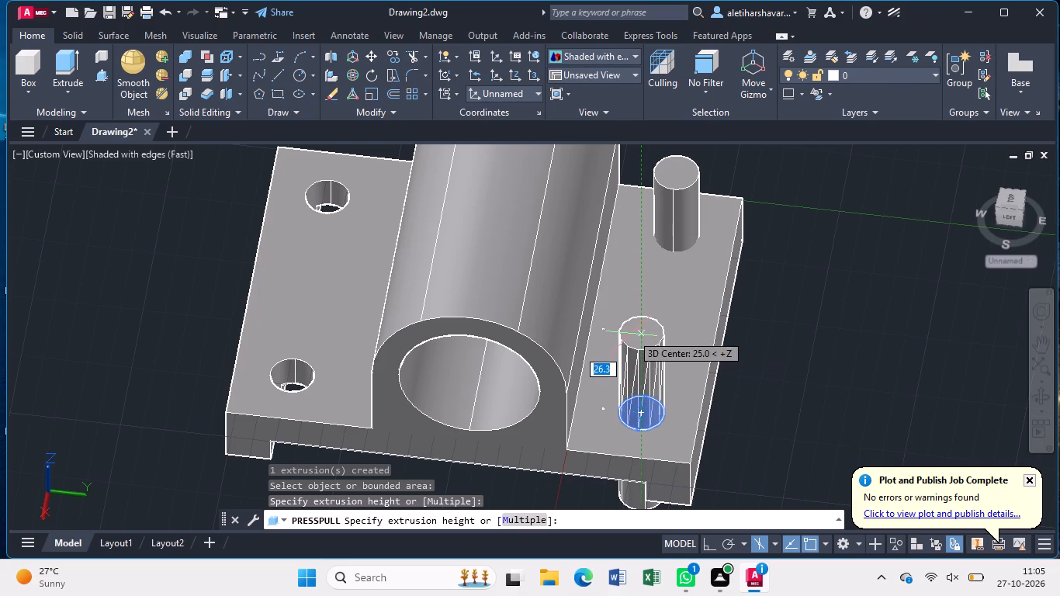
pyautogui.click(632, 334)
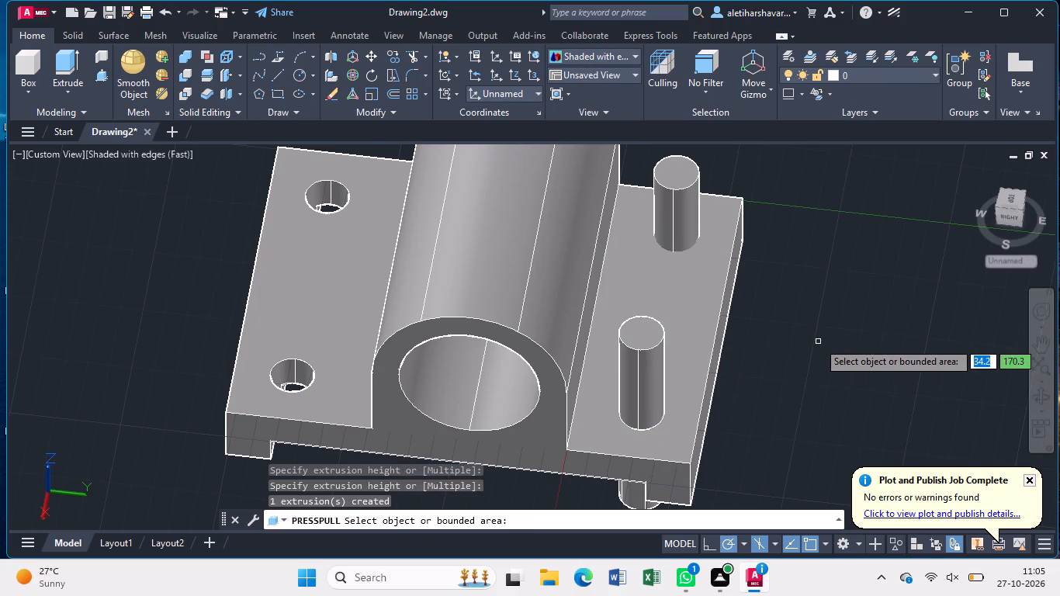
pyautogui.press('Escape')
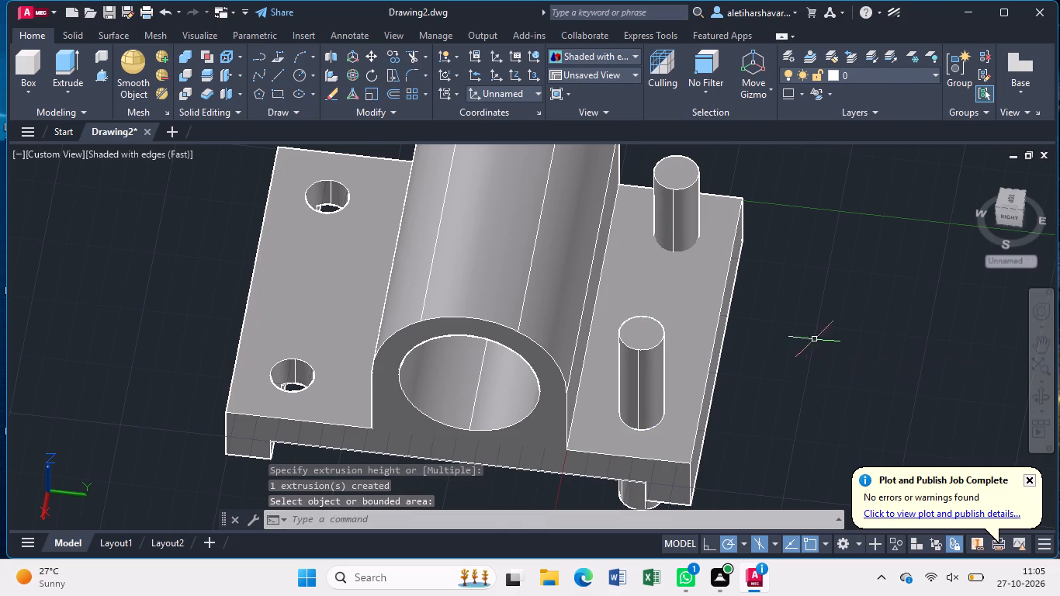
# Delete the two right-side cylinders above the base, the cylinder beneath its front-right corner, and the front-right circle.
pyautogui.click(688, 195)
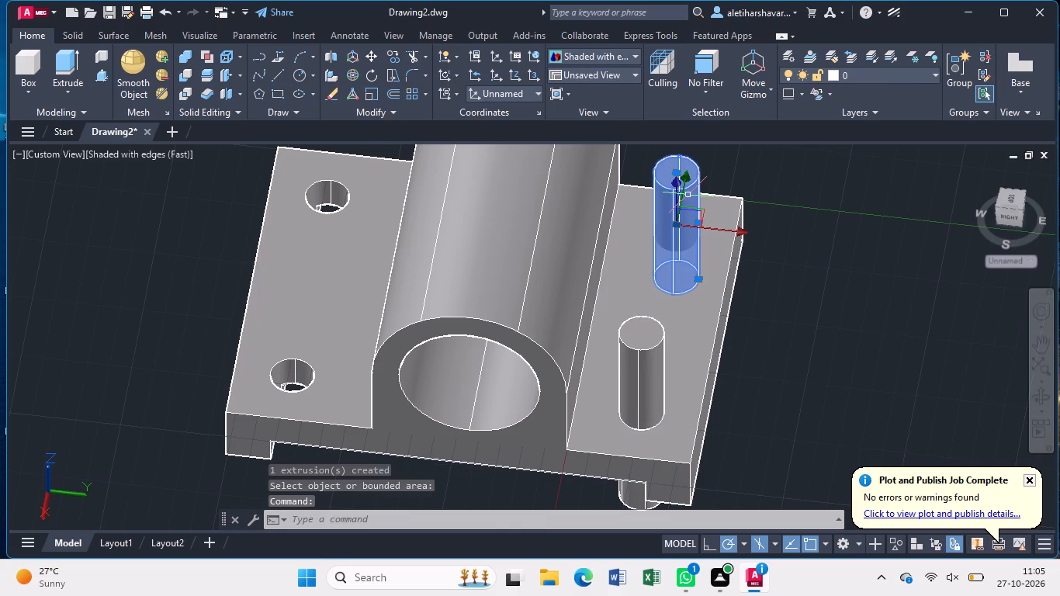
pyautogui.click(656, 350)
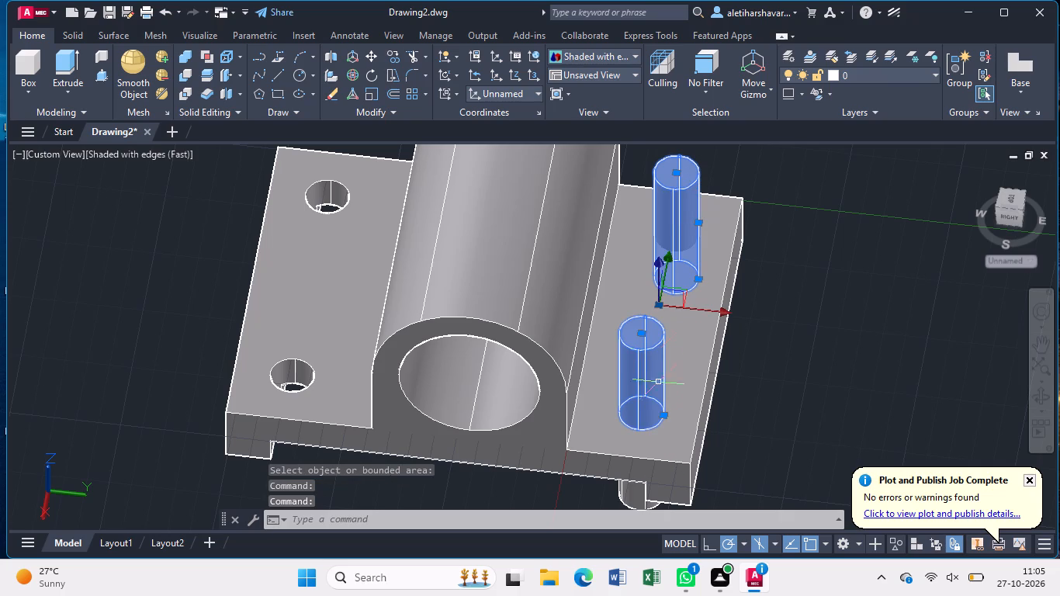
pyautogui.click(629, 501)
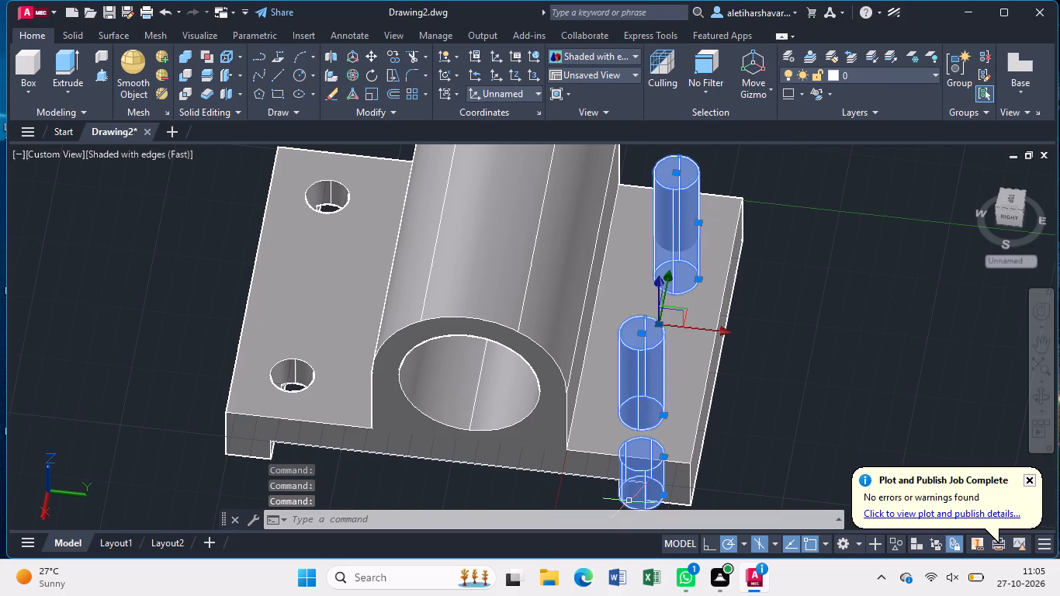
pyautogui.press('Delete')
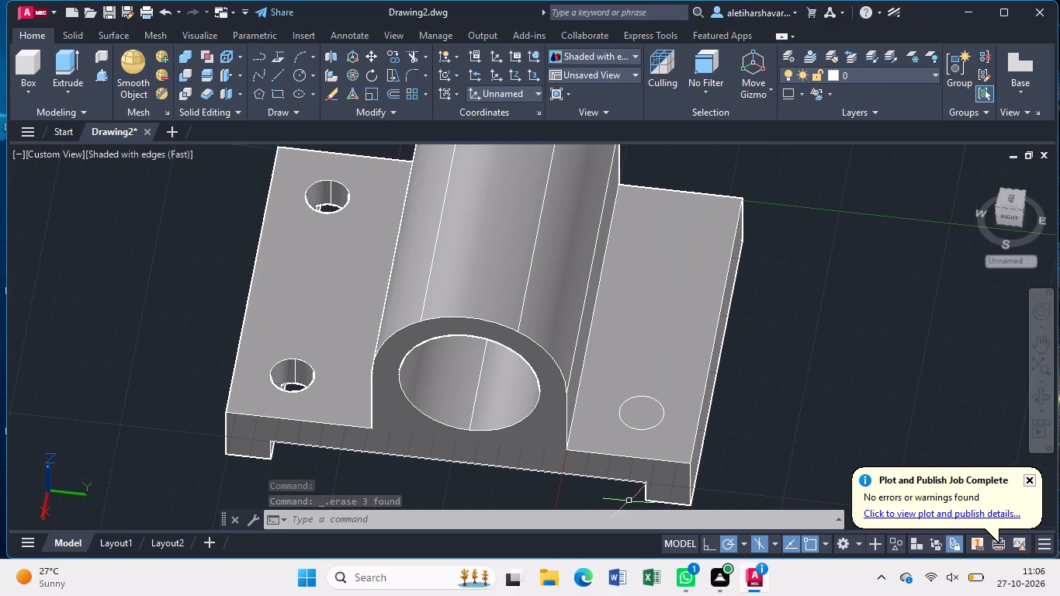
pyautogui.click(656, 402)
pyautogui.press('Delete')
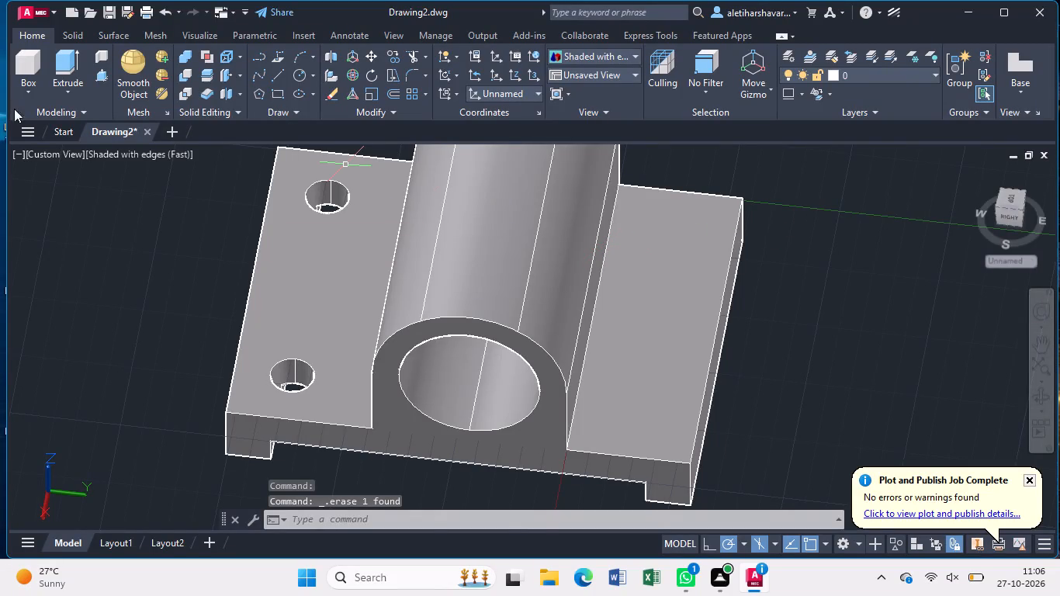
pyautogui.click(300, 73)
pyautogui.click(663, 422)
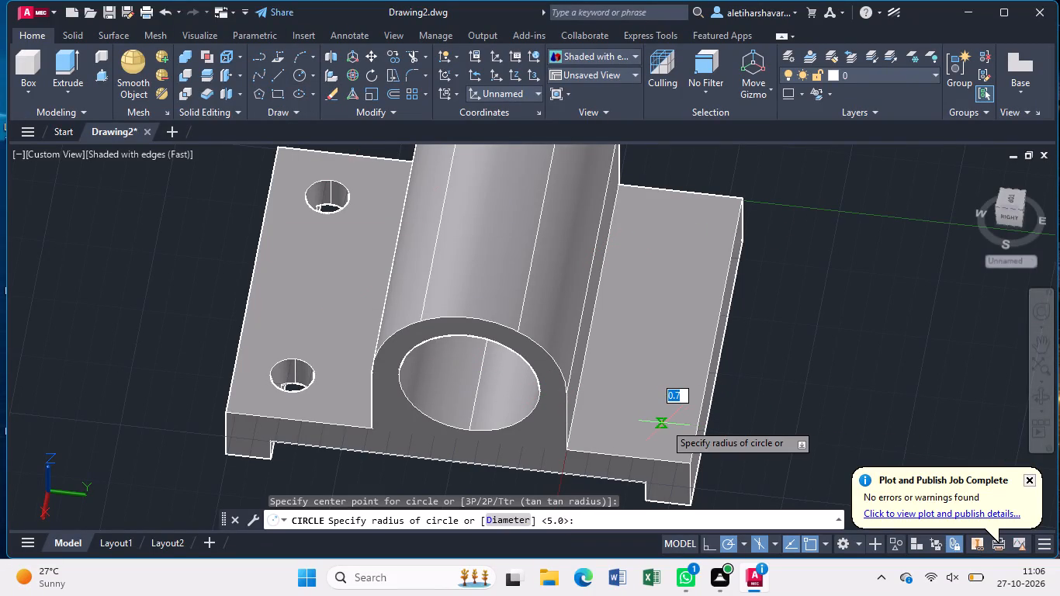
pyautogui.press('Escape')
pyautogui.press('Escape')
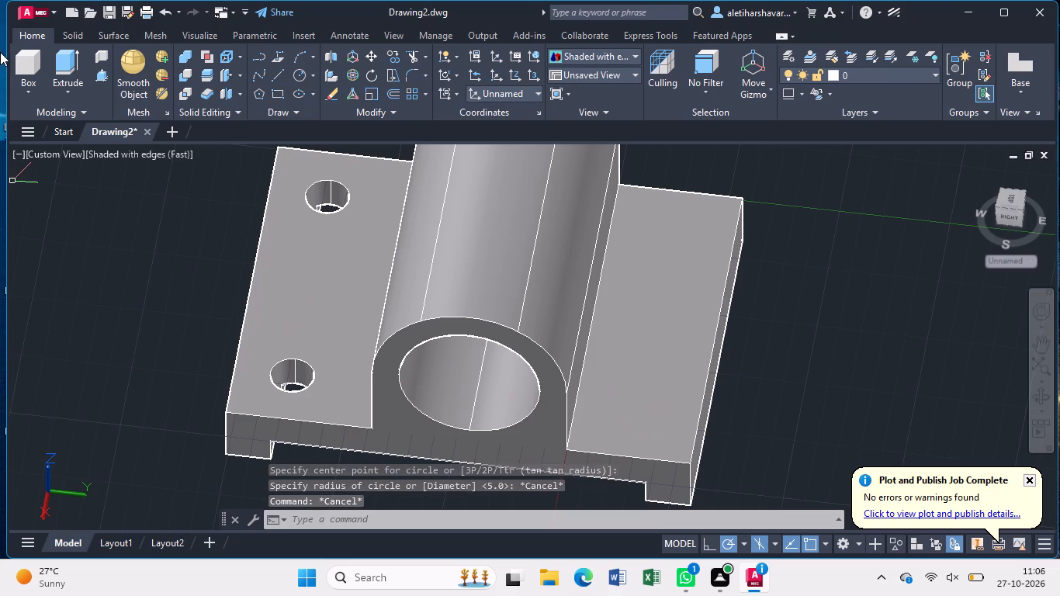
# In the Top view, draw a 13-unit line at 90° from the right foot's inner-edge endpoint on the base's front edge.
pyautogui.click(61, 152)
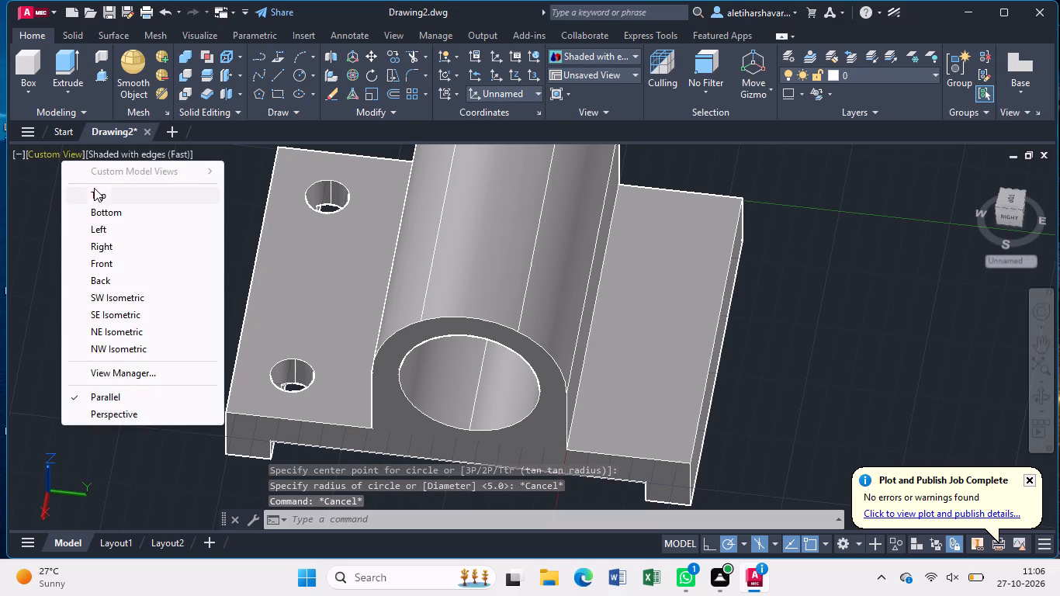
pyautogui.click(97, 190)
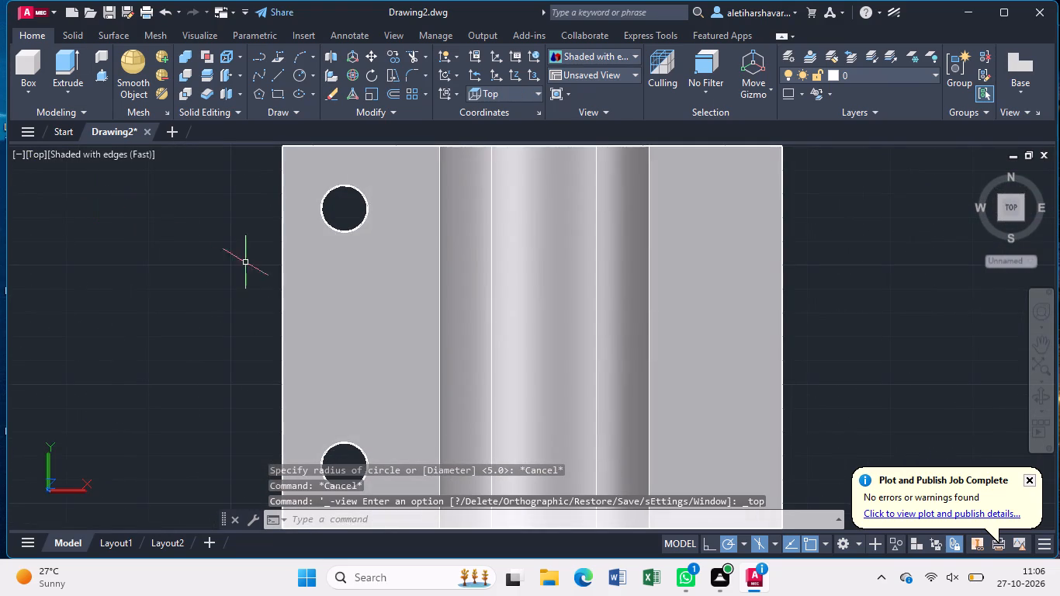
pyautogui.moveTo(612, 327); pyautogui.dragTo(410, 258, button='middle')
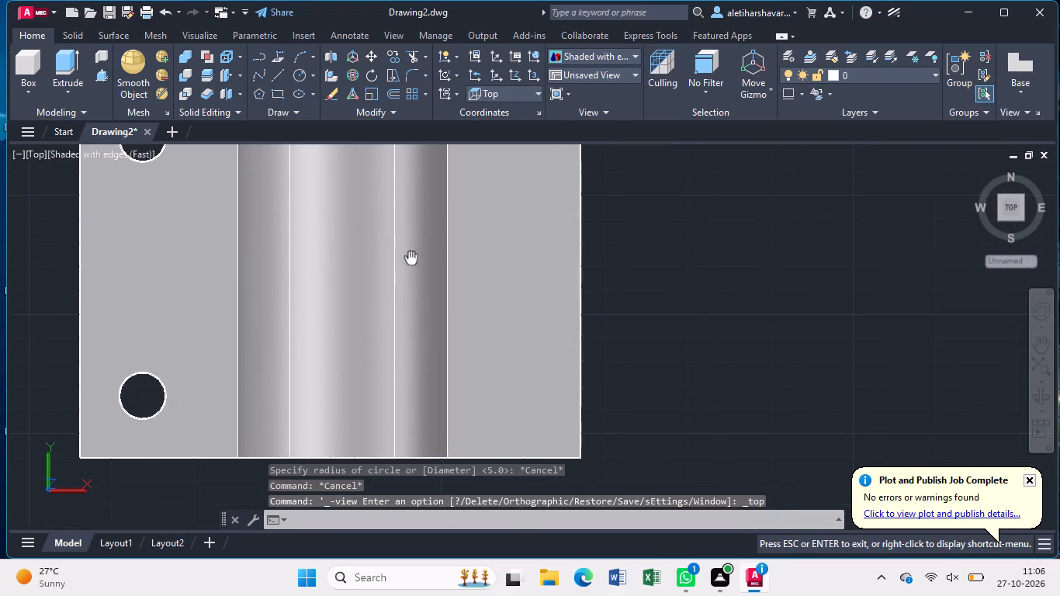
pyautogui.moveTo(410, 258); pyautogui.dragTo(412, 272, button='middle')
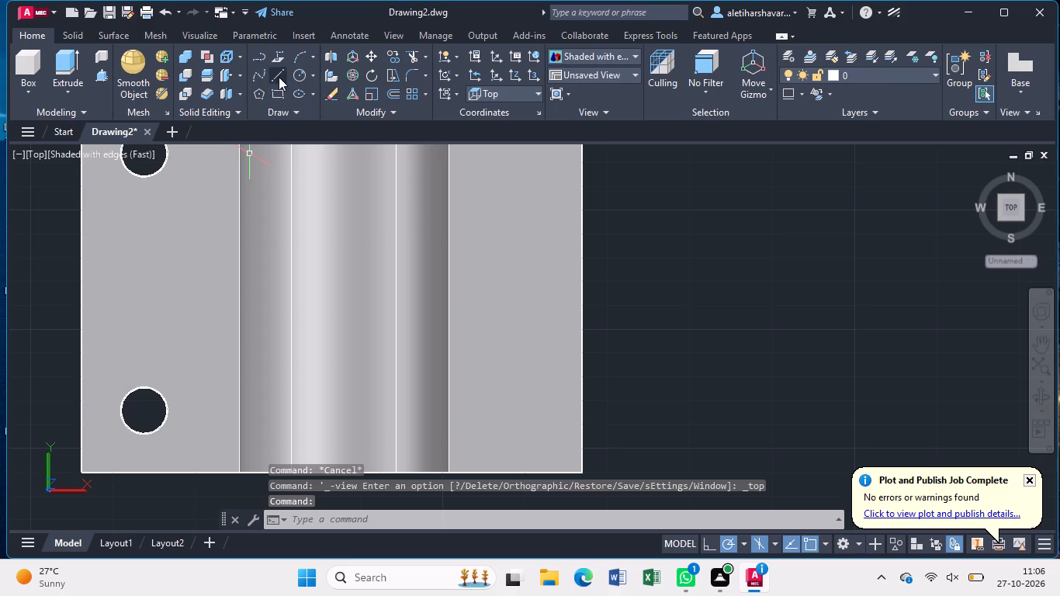
pyautogui.click(276, 72)
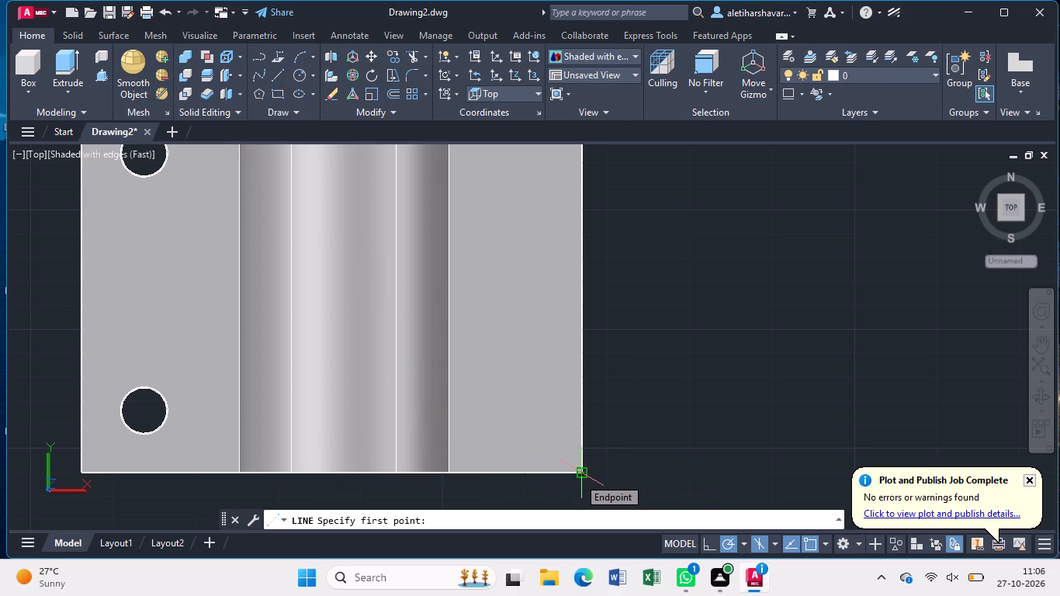
pyautogui.click(529, 469)
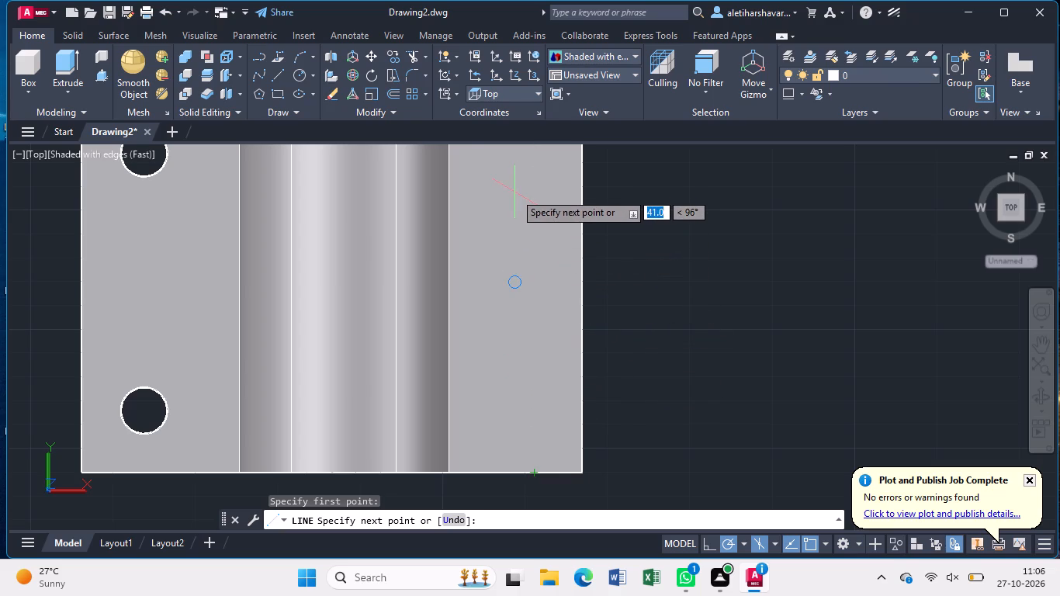
pyautogui.scroll(-1, 514, 192)
pyautogui.moveTo(512, 198); pyautogui.dragTo(553, 304, button='middle')
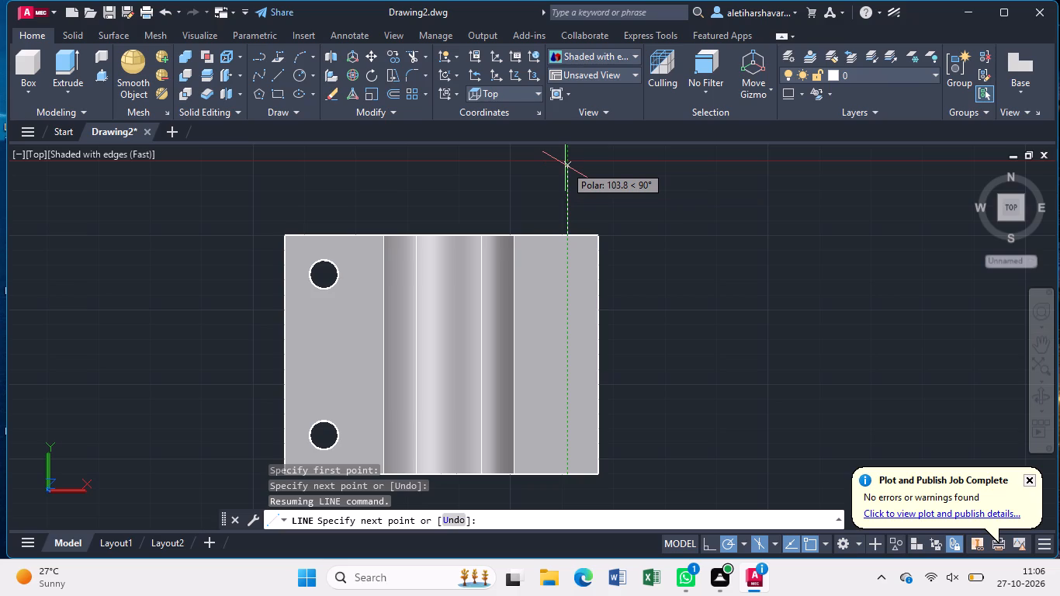
pyautogui.write('13')
pyautogui.press('Return')
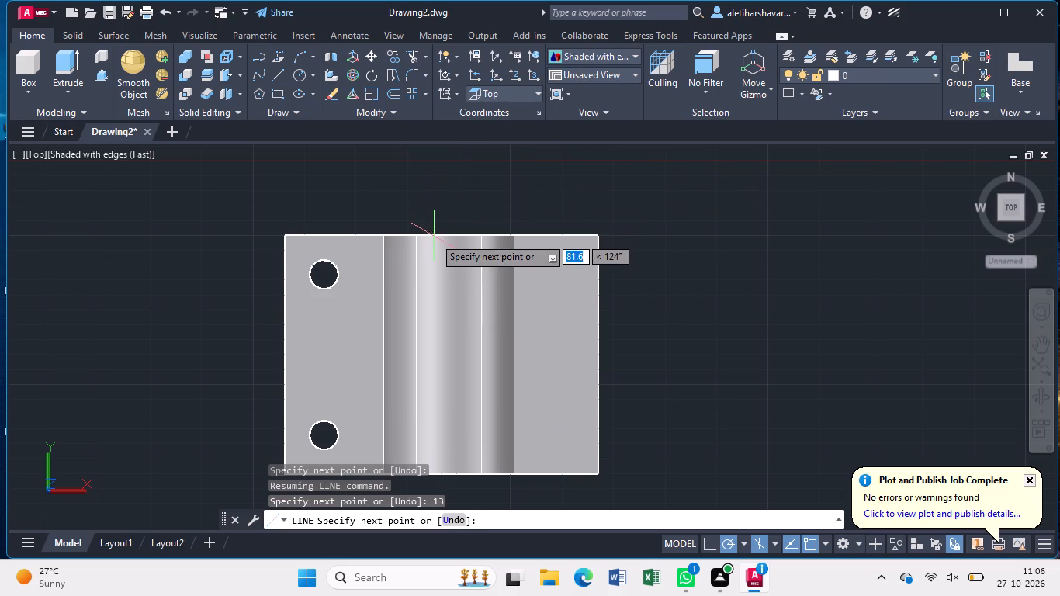
pyautogui.press('Escape')
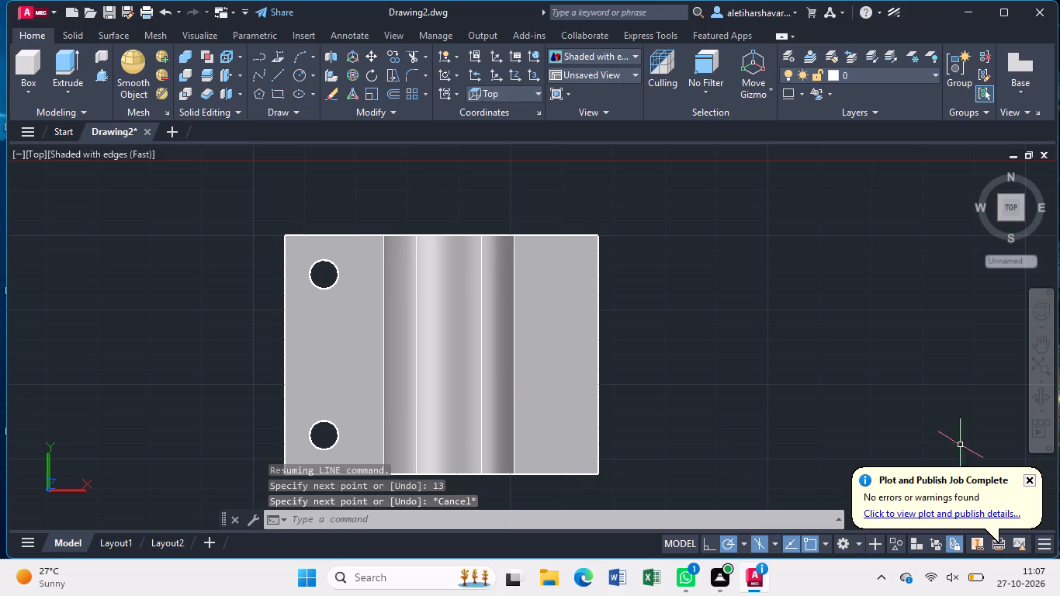
# Check the part's underside, then display the model in the Top view with the 2D Wireframe visual style.
pyautogui.moveTo(1047, 392); pyautogui.dragTo(1034, 399)
pyautogui.moveTo(674, 407); pyautogui.dragTo(581, 275)
pyautogui.moveTo(603, 438); pyautogui.dragTo(605, 449)
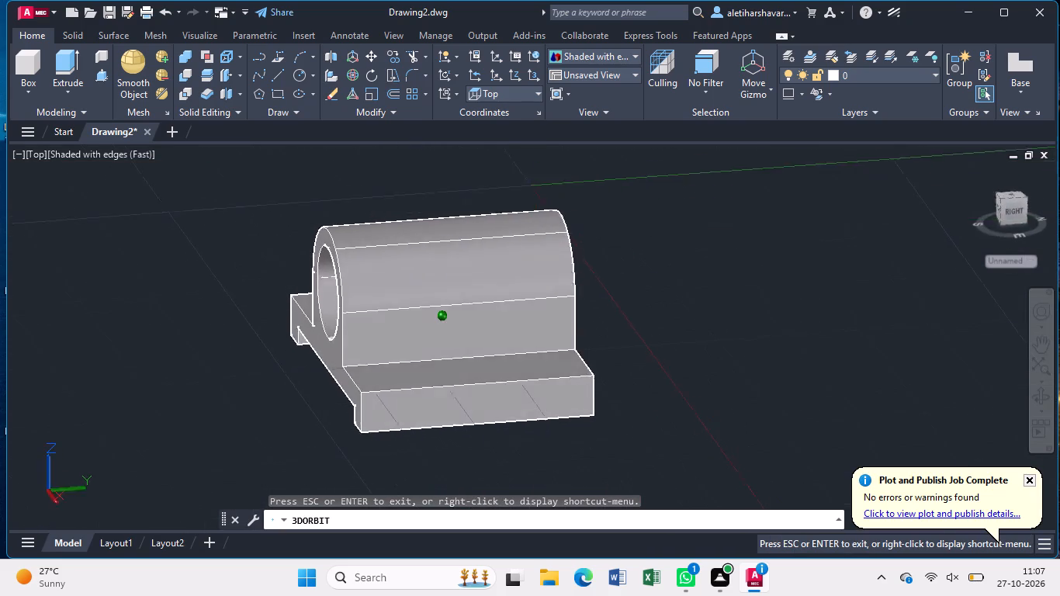
pyautogui.moveTo(605, 449); pyautogui.dragTo(449, 264)
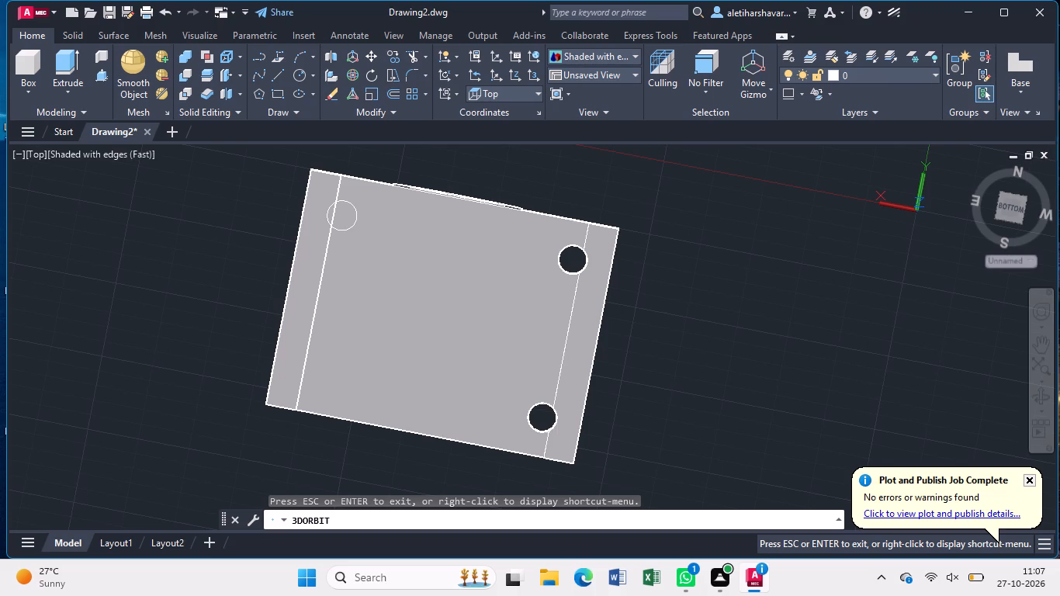
pyautogui.press('Escape')
pyautogui.click(314, 318)
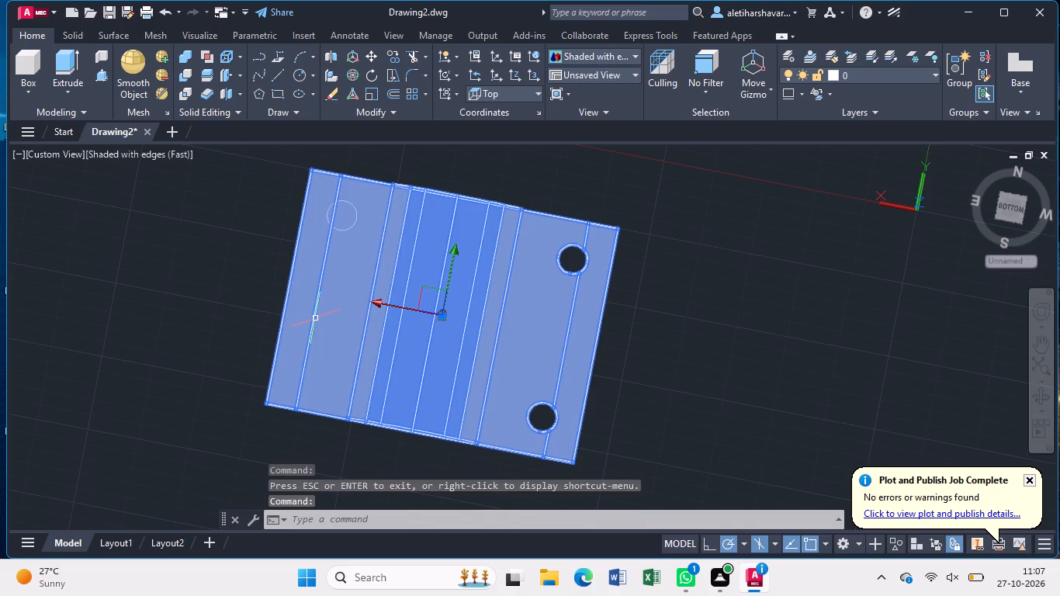
pyautogui.press('Escape')
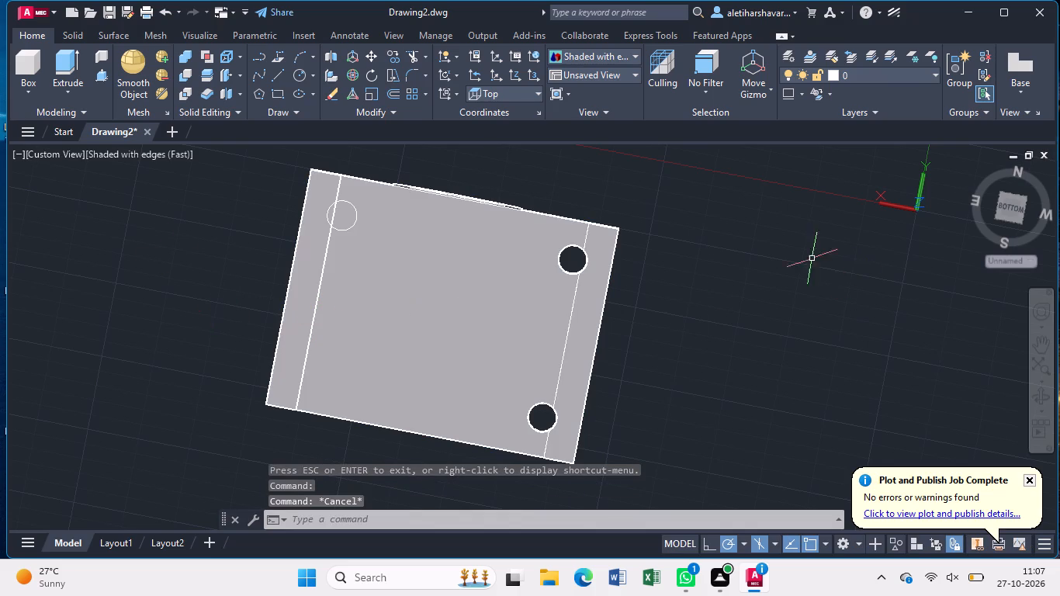
pyautogui.click(55, 150)
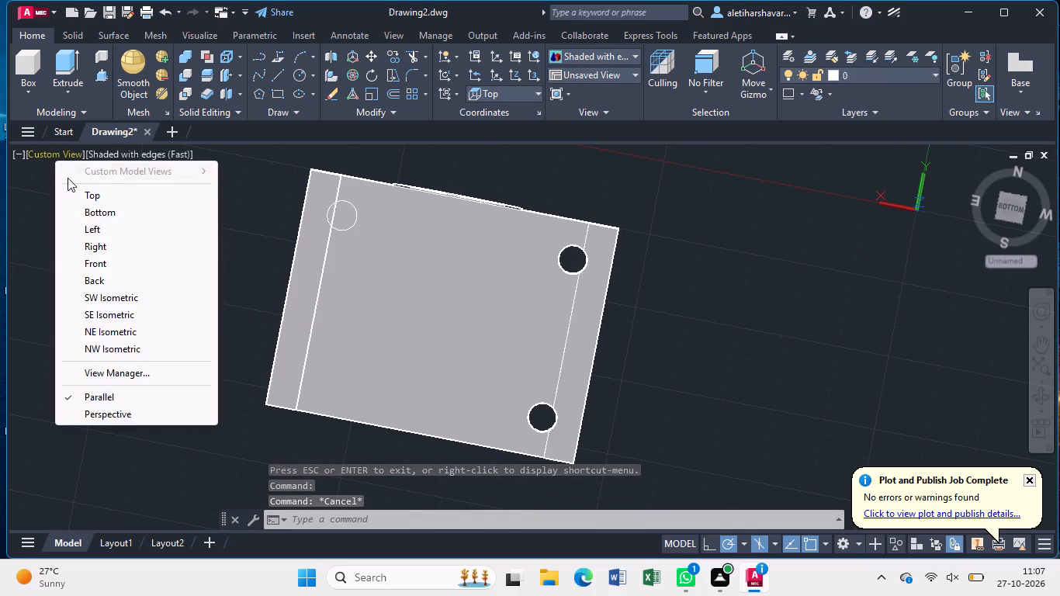
pyautogui.click(96, 194)
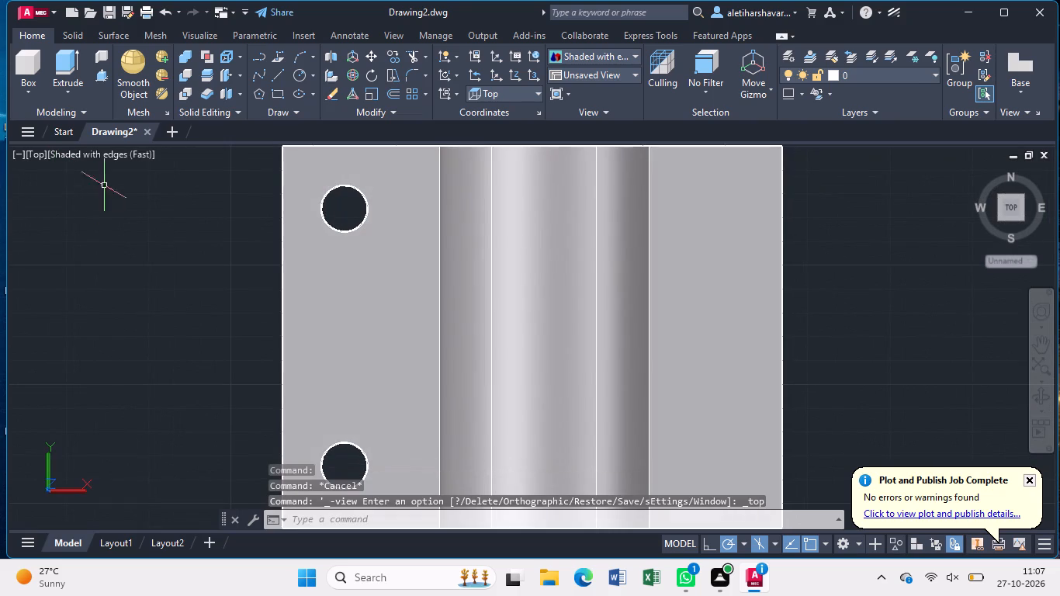
pyautogui.click(136, 151)
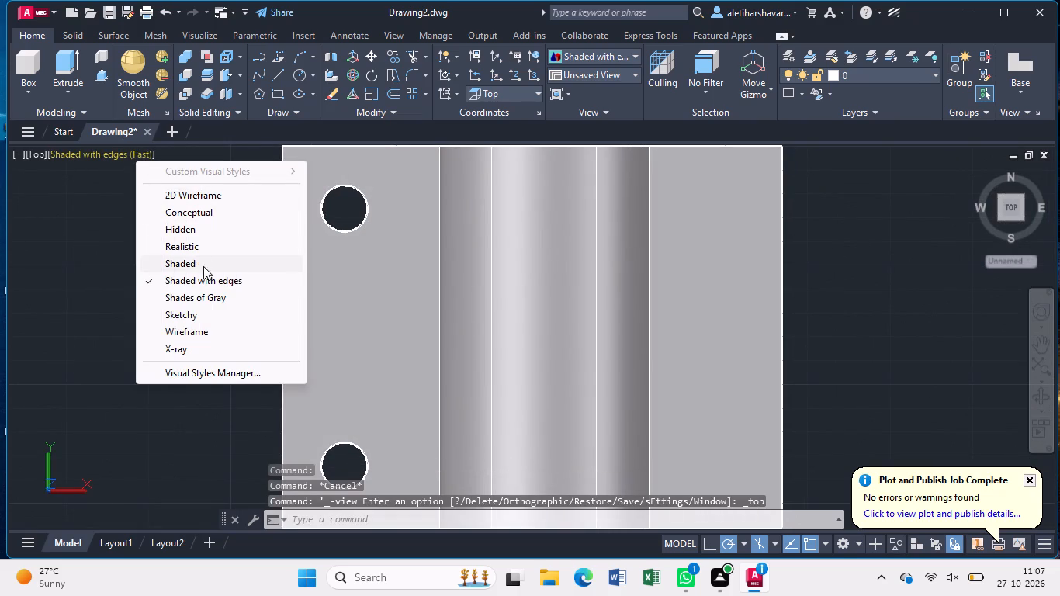
pyautogui.click(198, 193)
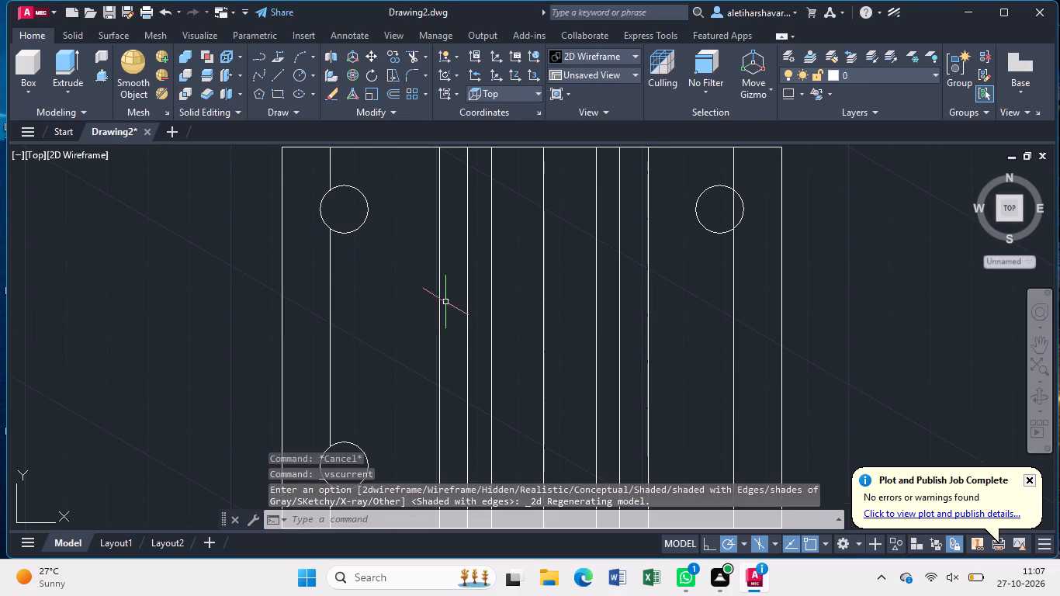
# Delete the leftover circle at the base's back-right corner.
pyautogui.moveTo(435, 314); pyautogui.dragTo(230, 258, button='middle')
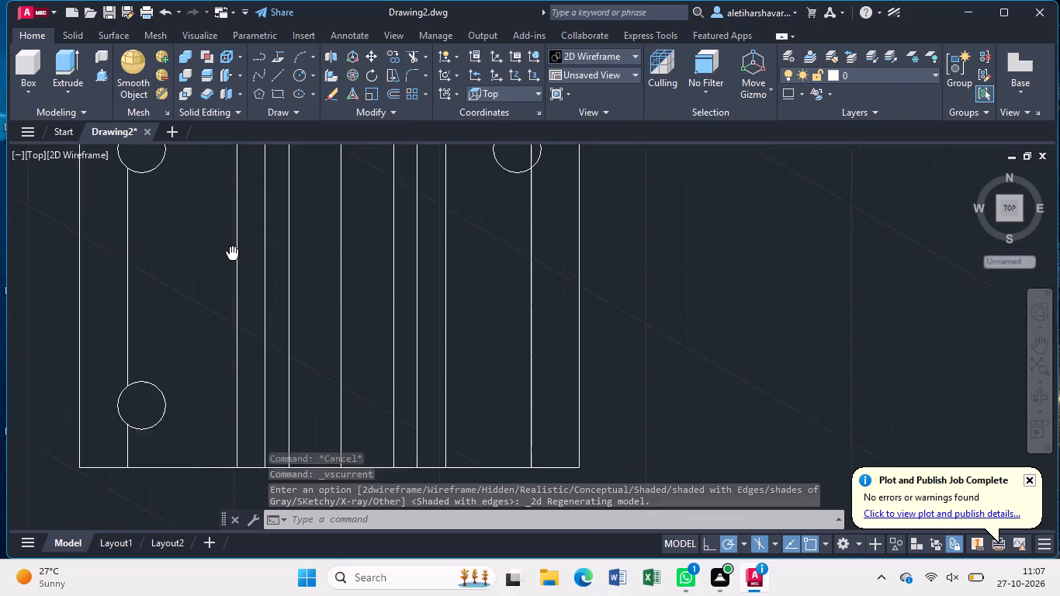
pyautogui.moveTo(230, 258); pyautogui.dragTo(189, 285, button='middle')
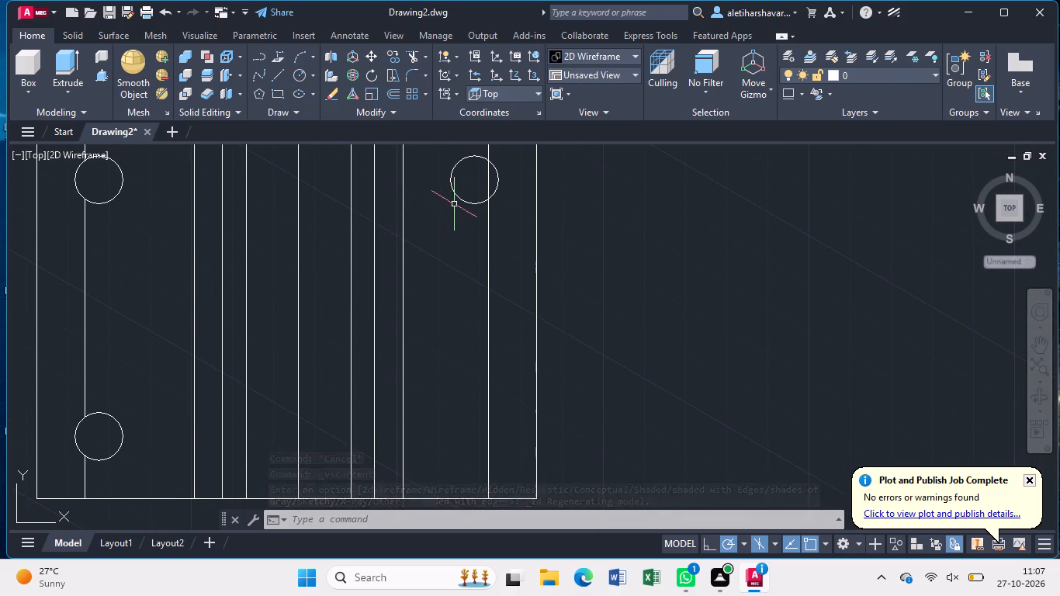
pyautogui.click(462, 202)
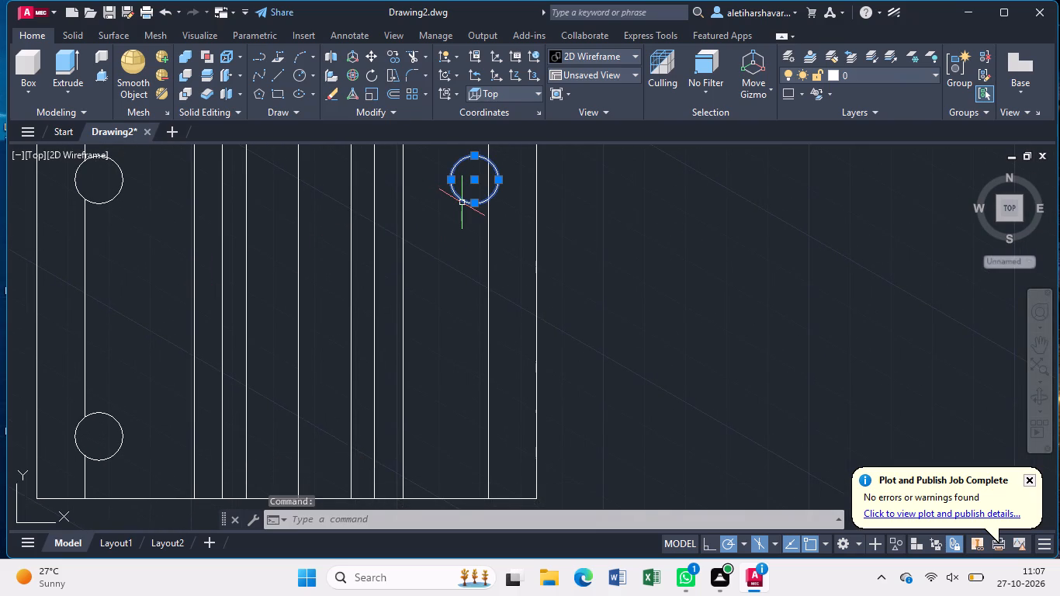
pyautogui.press('Delete')
# Mirror the two left hole circles to the right about the part's vertical centre line, keeping the source circles.
pyautogui.scroll(-2, 454, 223)
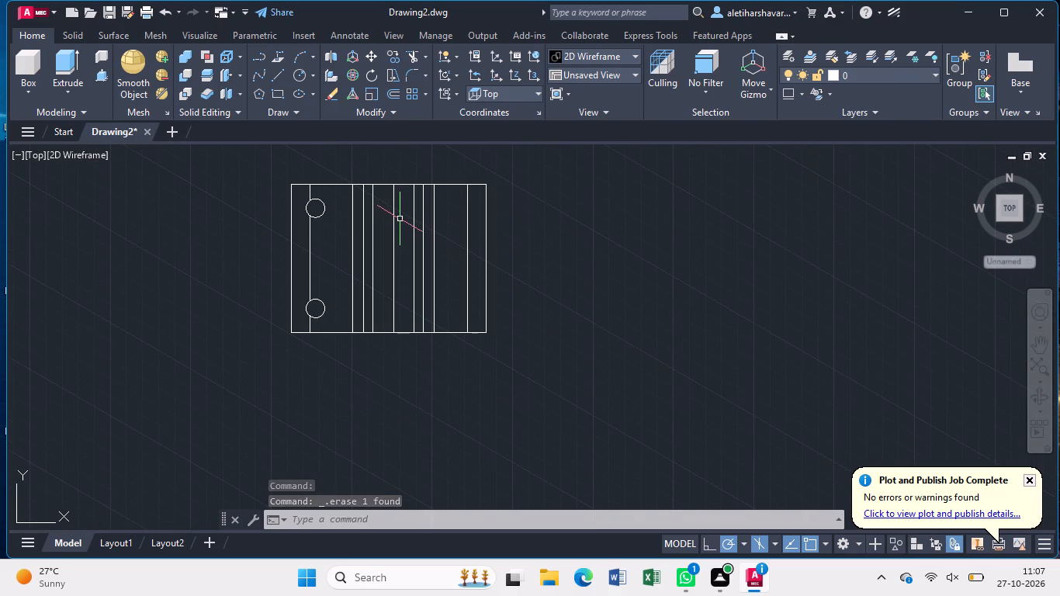
pyautogui.write('MI')
pyautogui.press('Return')
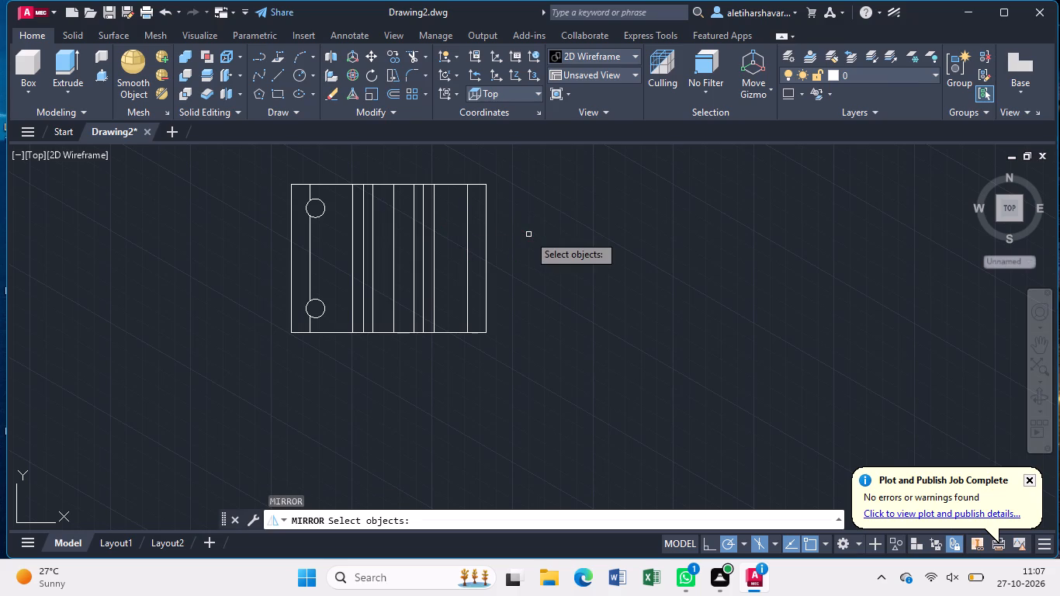
pyautogui.click(324, 213)
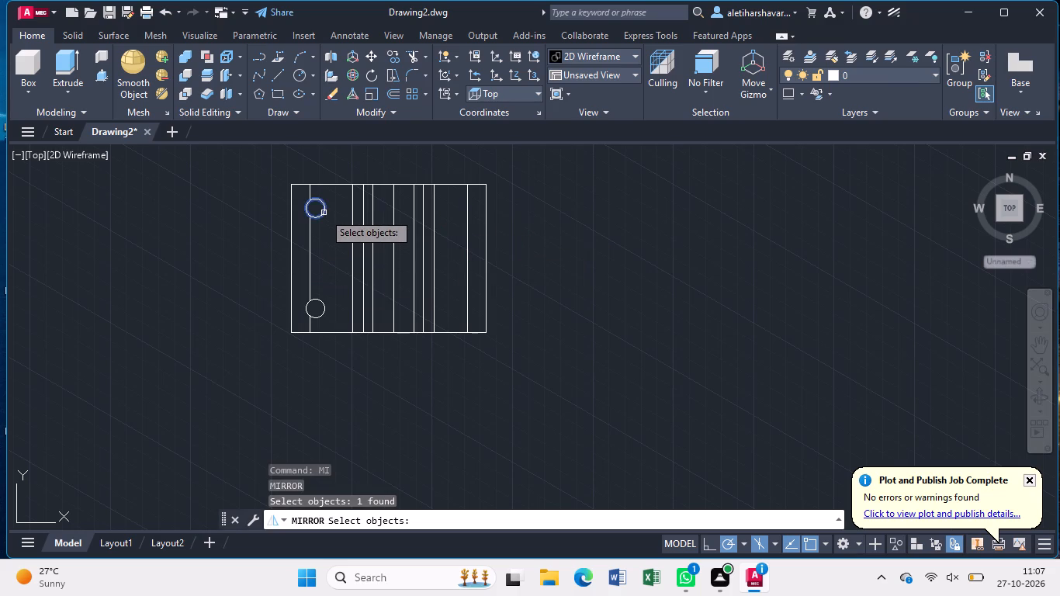
pyautogui.click(324, 306)
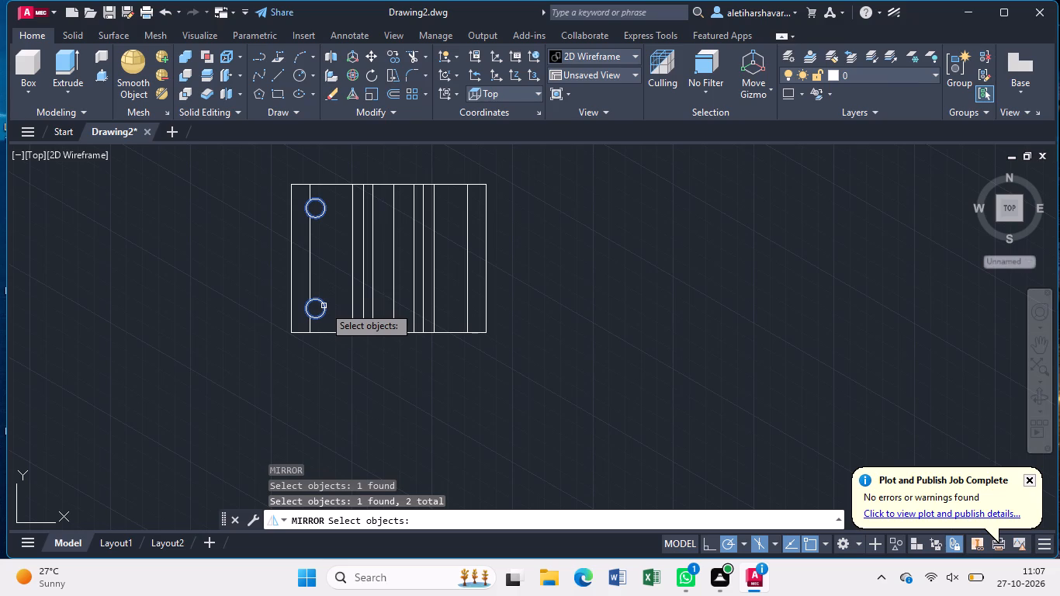
pyautogui.press('Return')
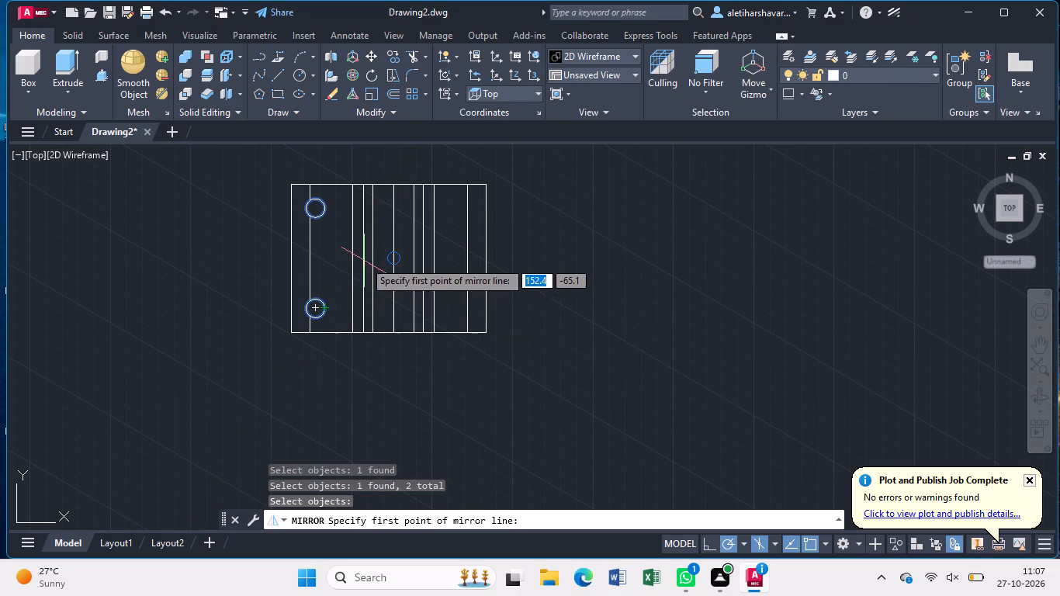
pyautogui.click(393, 254)
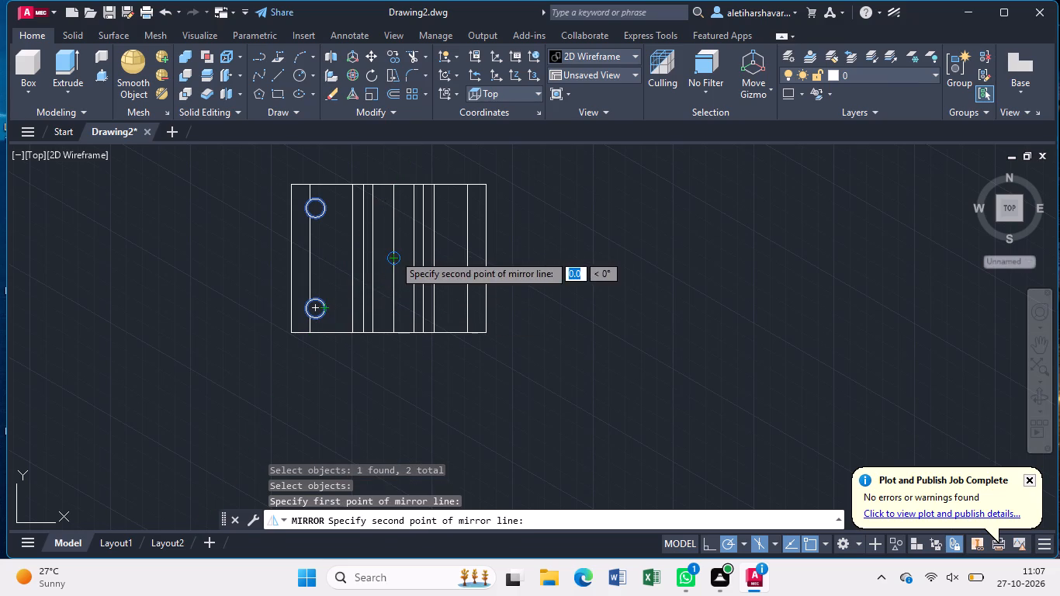
pyautogui.click(396, 333)
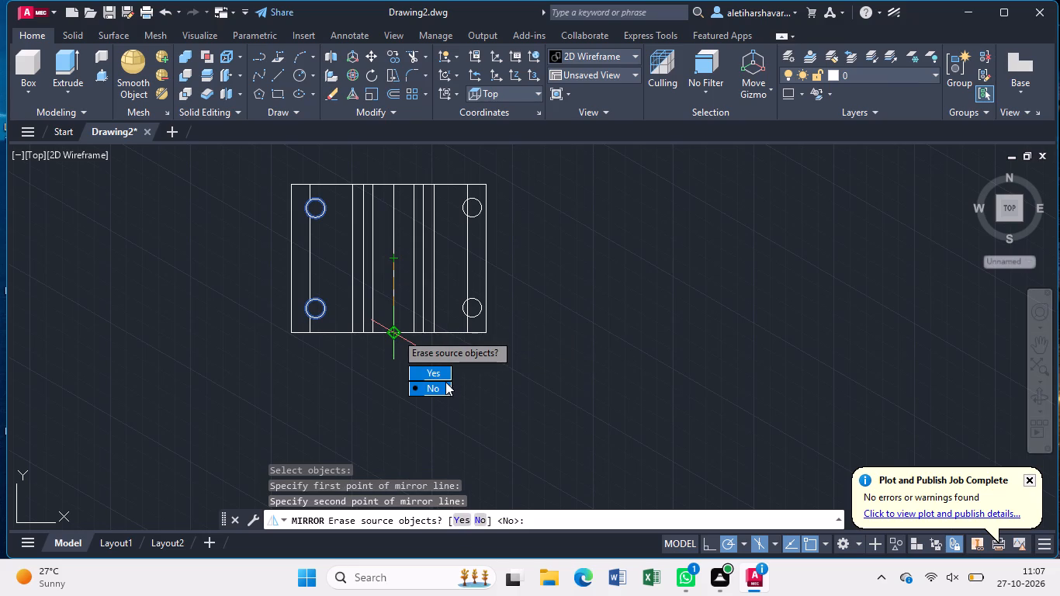
pyautogui.moveTo(442, 386); pyautogui.dragTo(396, 333)
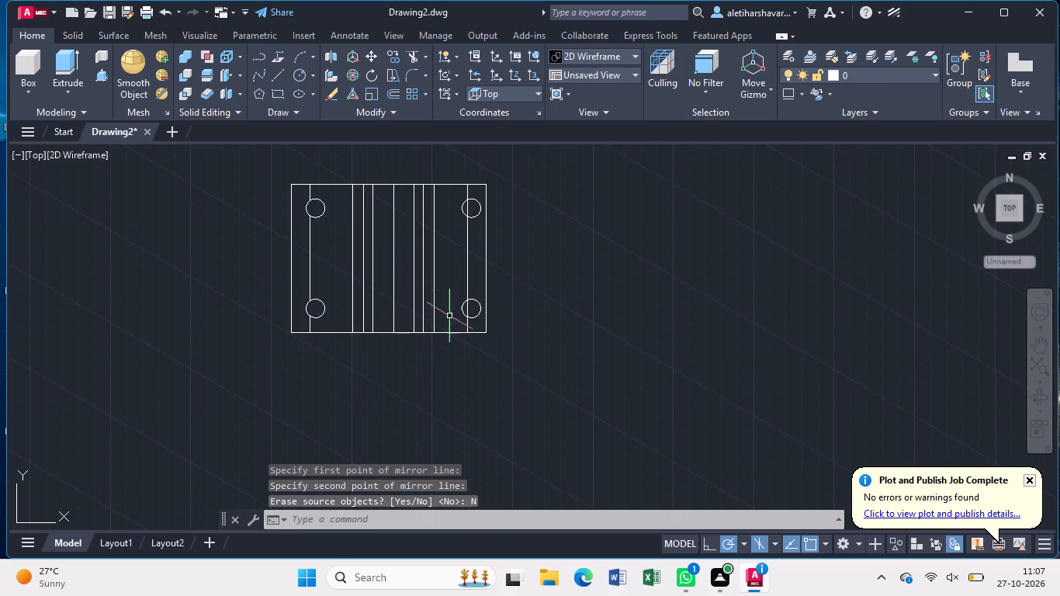
pyautogui.click(467, 280)
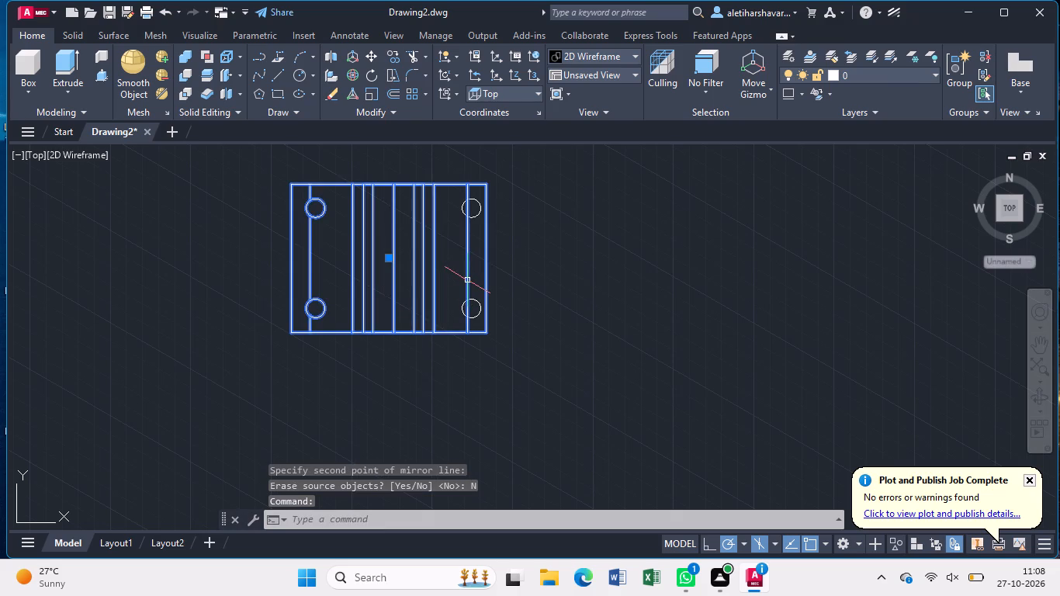
pyautogui.press('Escape')
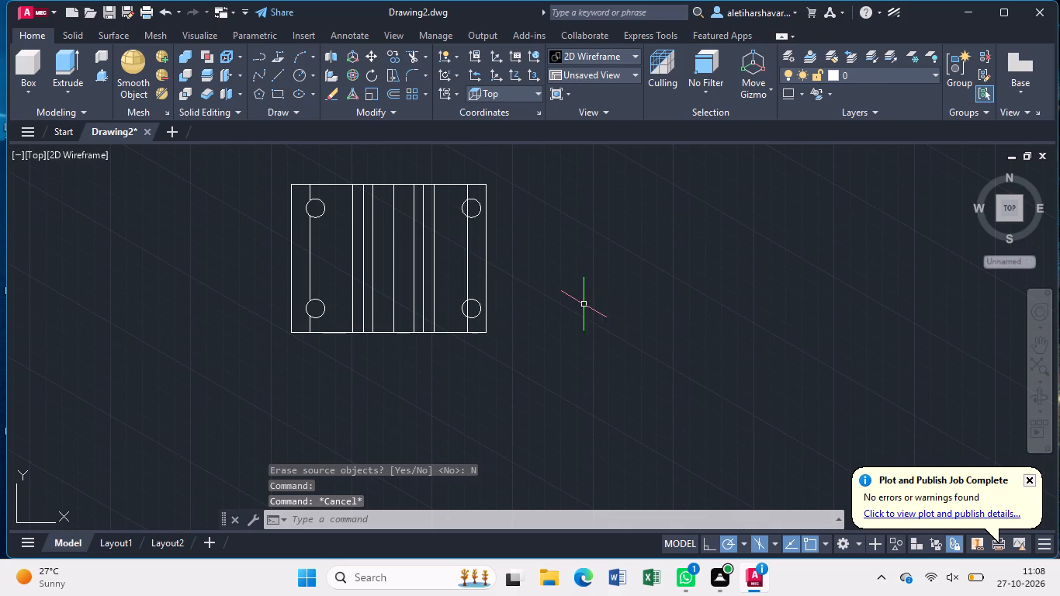
# Examine the mirrored circles on the right foot from several angles, including the side and underside.
pyautogui.scroll(3, 494, 295)
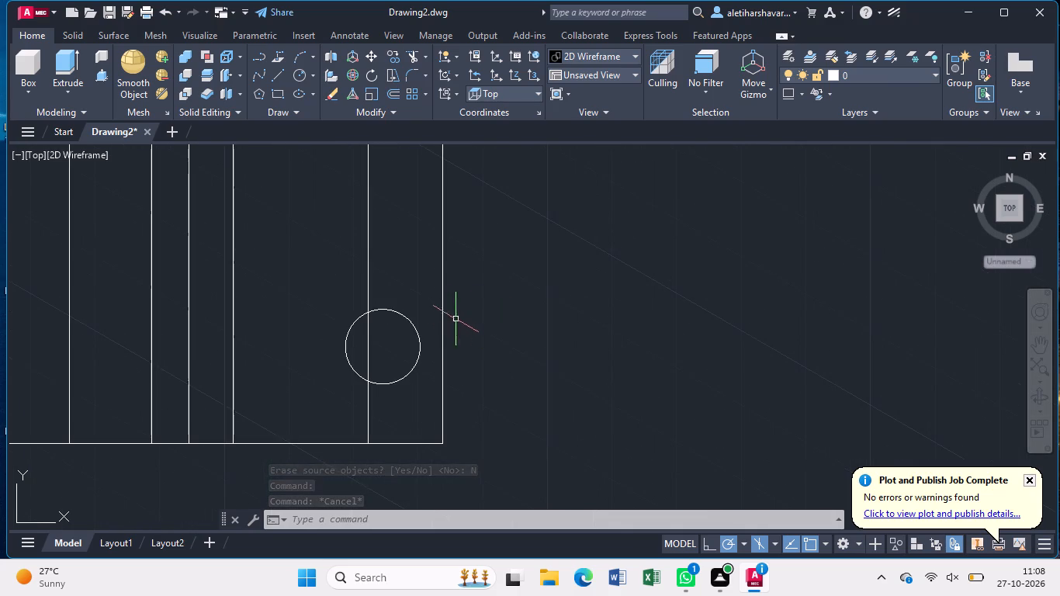
pyautogui.scroll(-3, 456, 318)
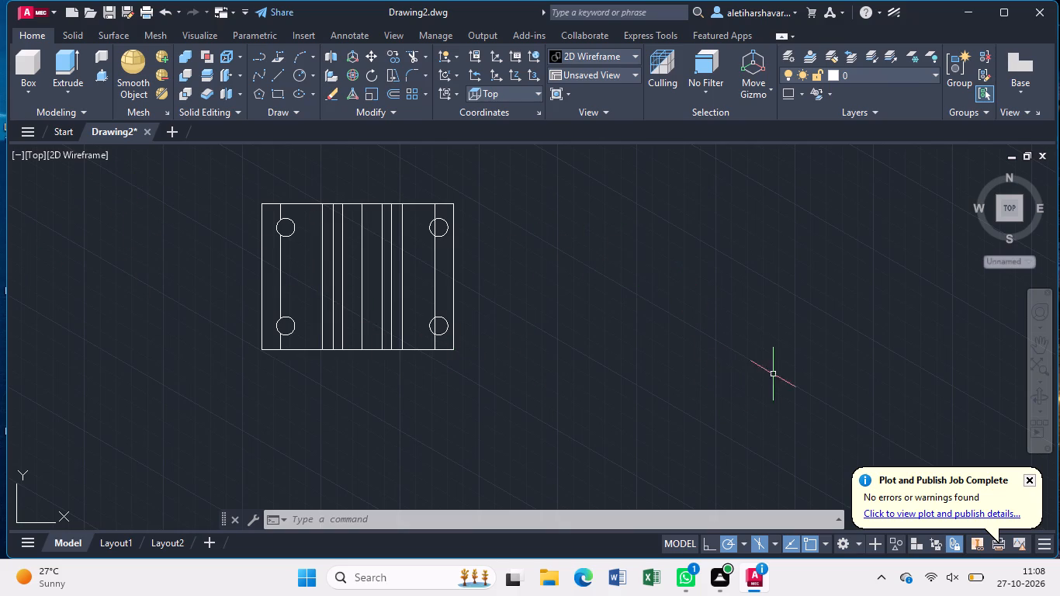
pyautogui.click(1037, 400)
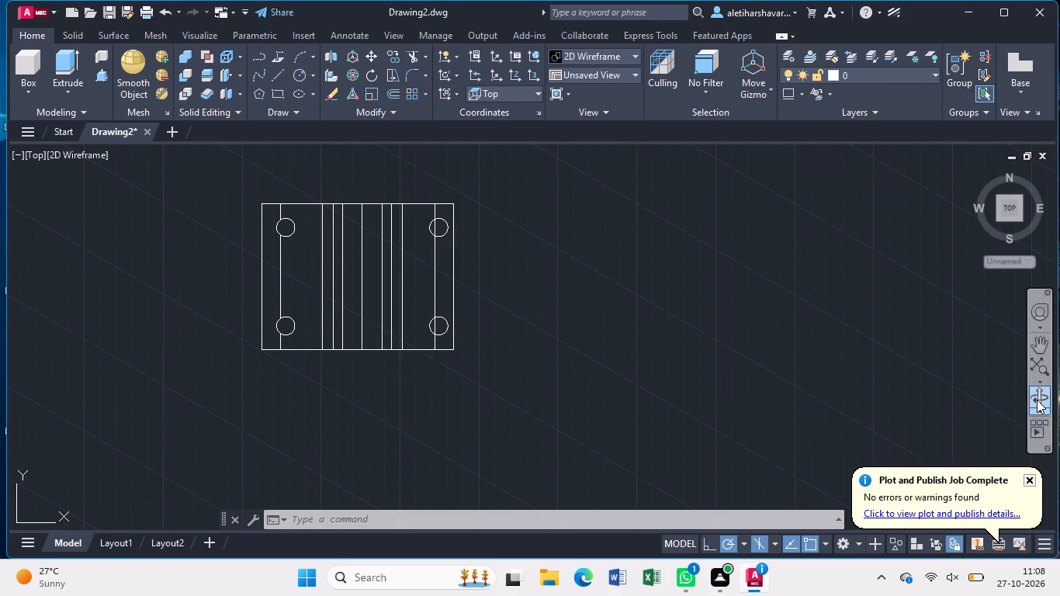
pyautogui.moveTo(809, 296); pyautogui.dragTo(809, 380)
pyautogui.moveTo(609, 326); pyautogui.dragTo(449, 265)
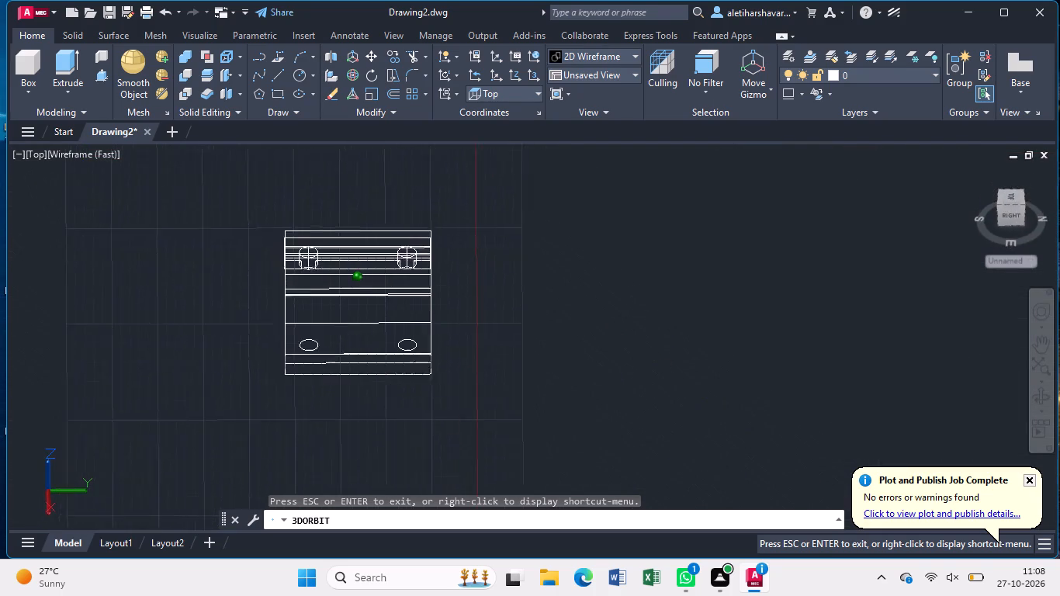
pyautogui.moveTo(449, 265); pyautogui.dragTo(443, 265)
pyautogui.moveTo(429, 457); pyautogui.dragTo(416, 356)
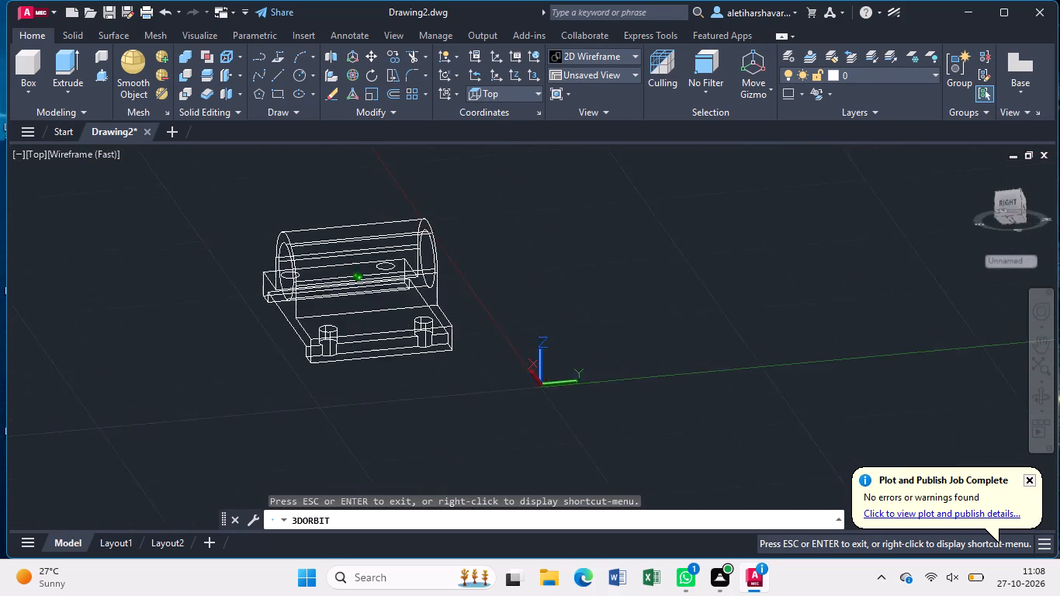
pyautogui.moveTo(416, 356); pyautogui.dragTo(447, 310)
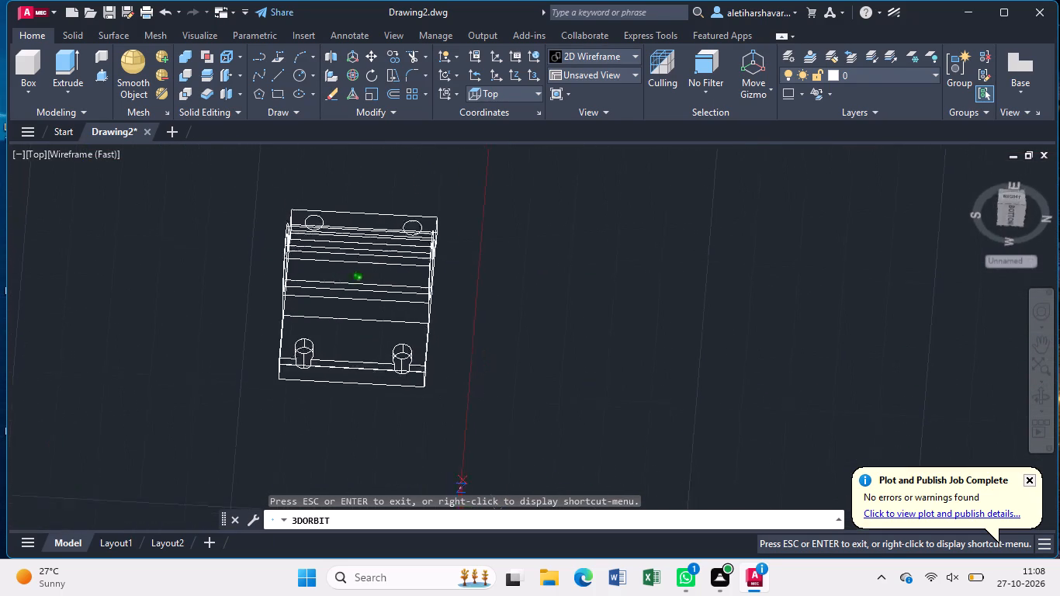
pyautogui.moveTo(447, 310); pyautogui.dragTo(439, 438)
pyautogui.press('Escape')
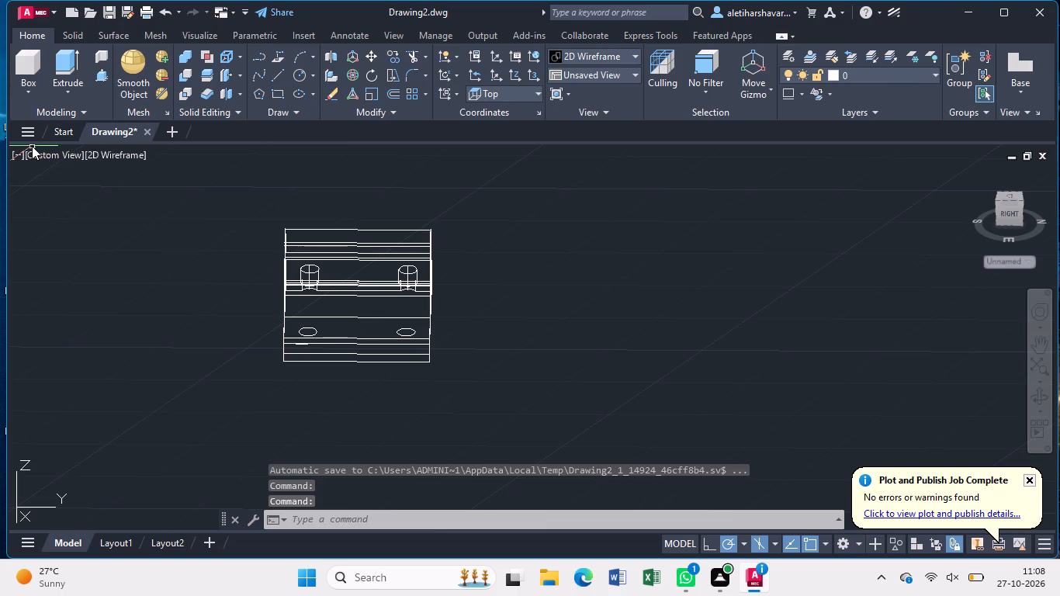
# Display the model in the Top view with the Shaded with edges visual style.
pyautogui.click(40, 155)
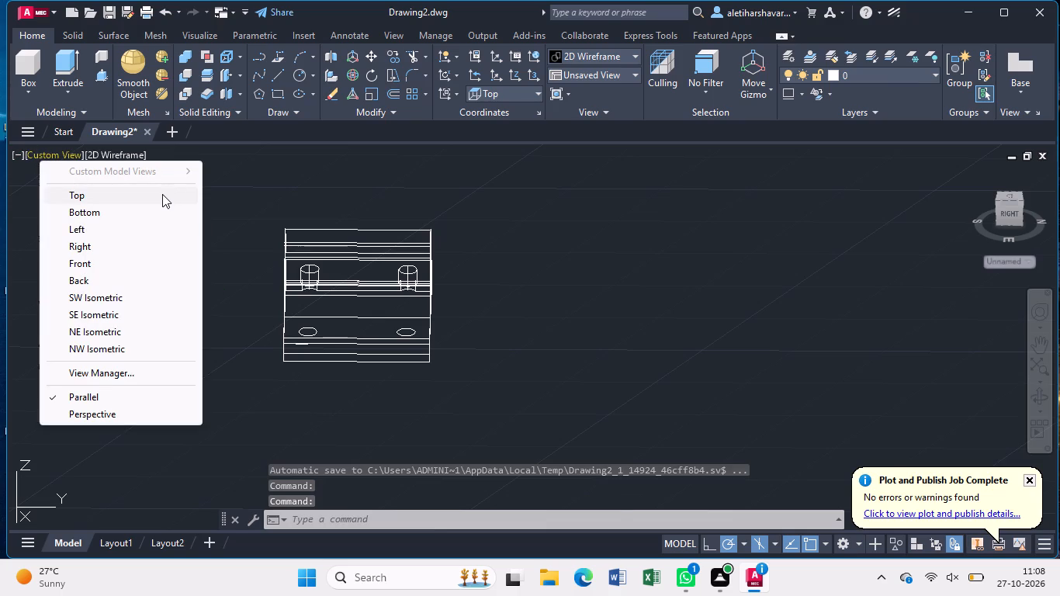
pyautogui.click(162, 194)
pyautogui.click(109, 127)
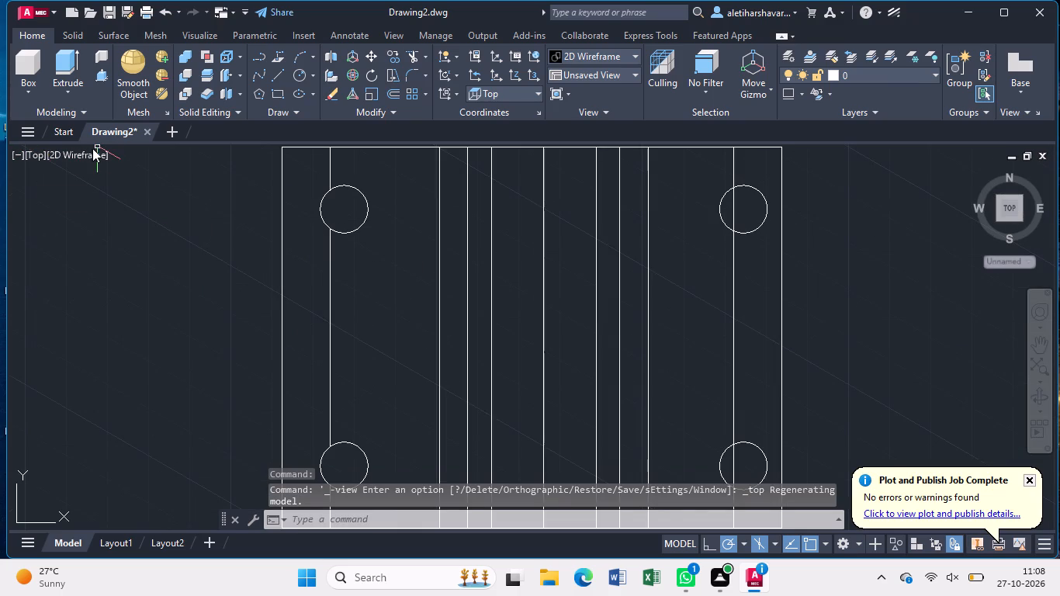
pyautogui.click(91, 150)
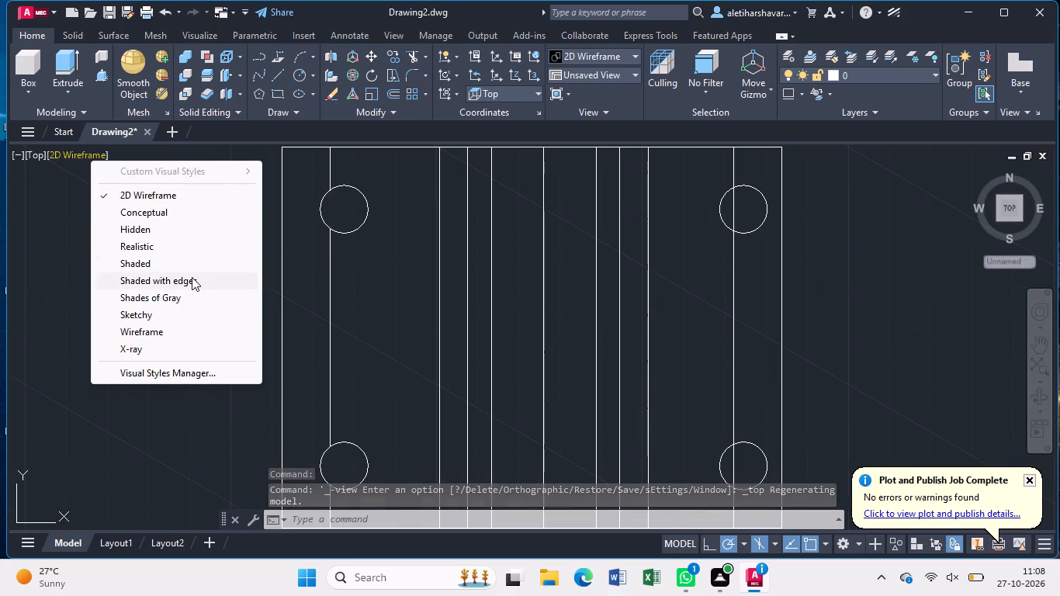
pyautogui.click(192, 277)
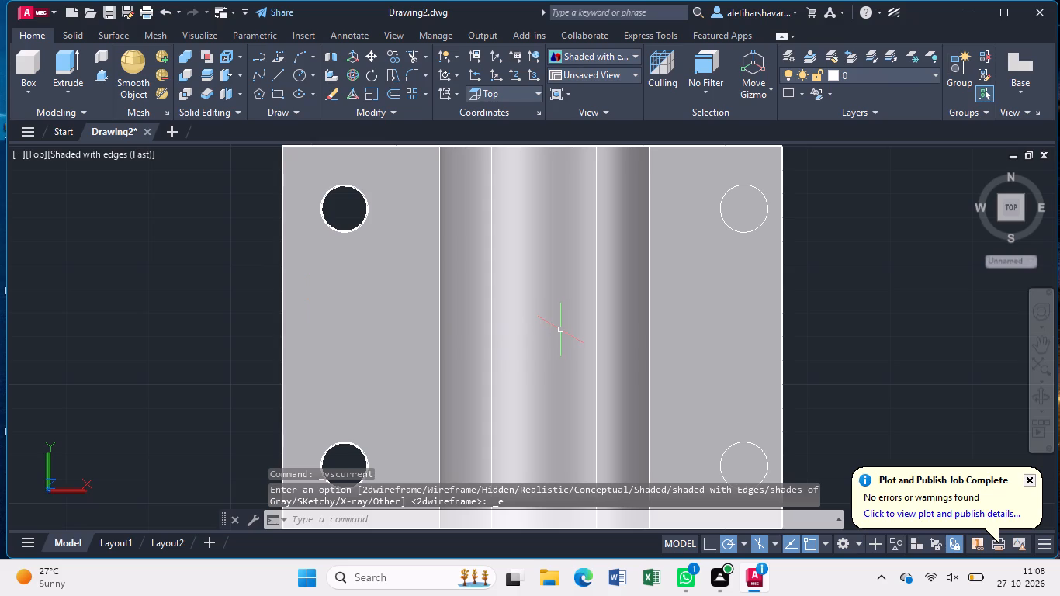
# Move the front-right and back-right circles about 5 units horizontally toward the central arch.
pyautogui.moveTo(560, 330); pyautogui.dragTo(438, 329, button='middle')
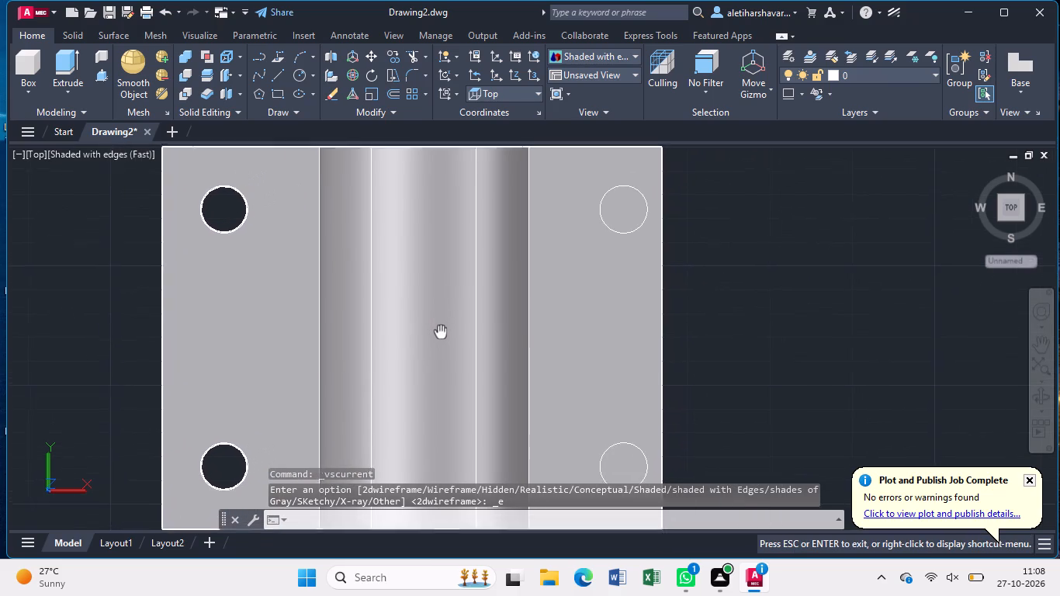
pyautogui.moveTo(438, 329); pyautogui.dragTo(421, 319, button='middle')
pyautogui.moveTo(407, 311); pyautogui.dragTo(391, 293, button='middle')
pyautogui.middleClick(391, 293)
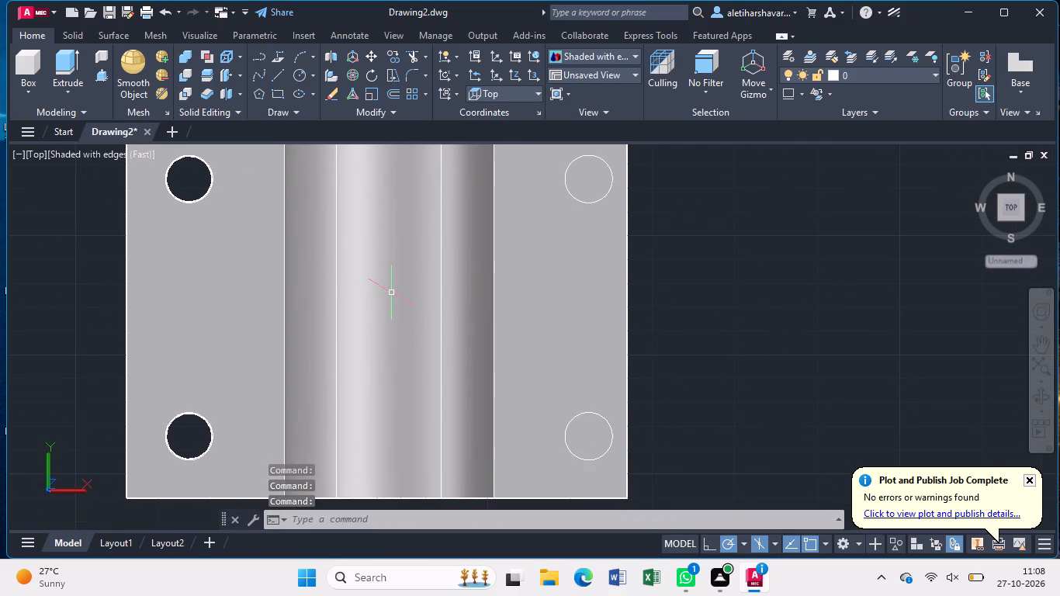
pyautogui.click(577, 417)
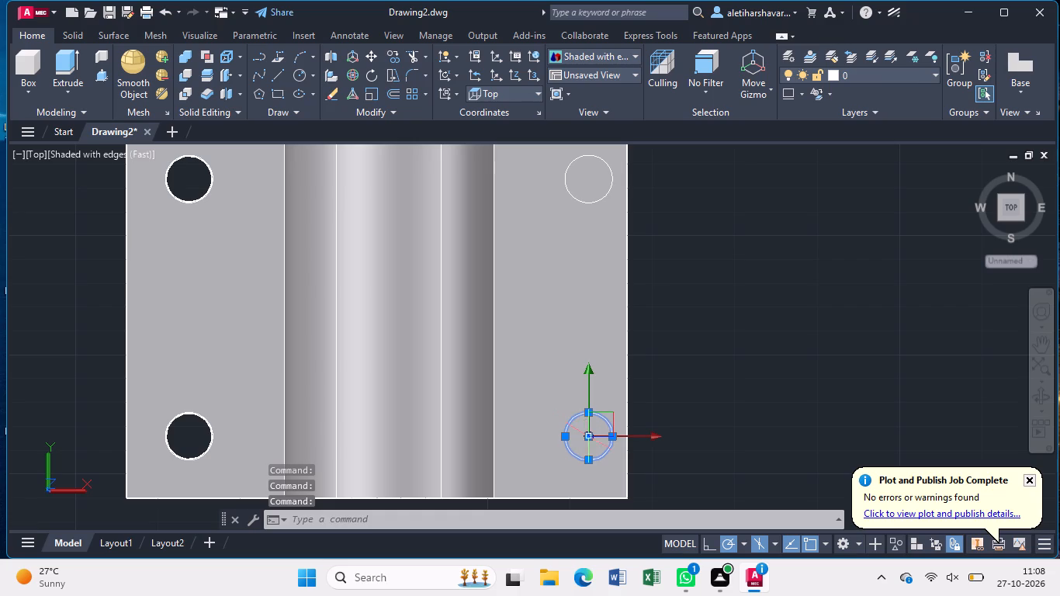
pyautogui.moveTo(649, 433); pyautogui.dragTo(589, 435)
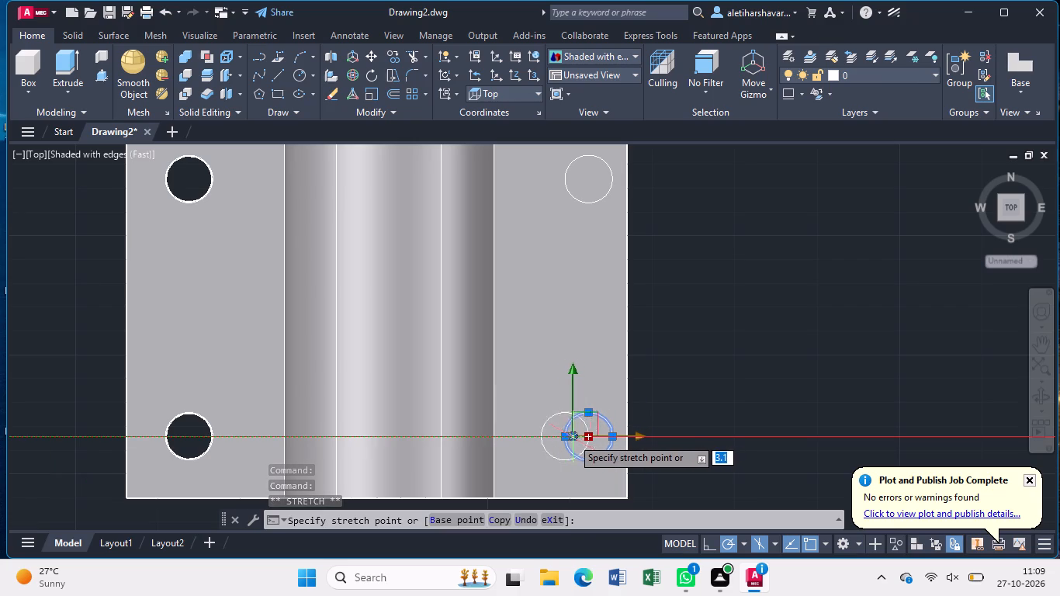
pyautogui.click(572, 438)
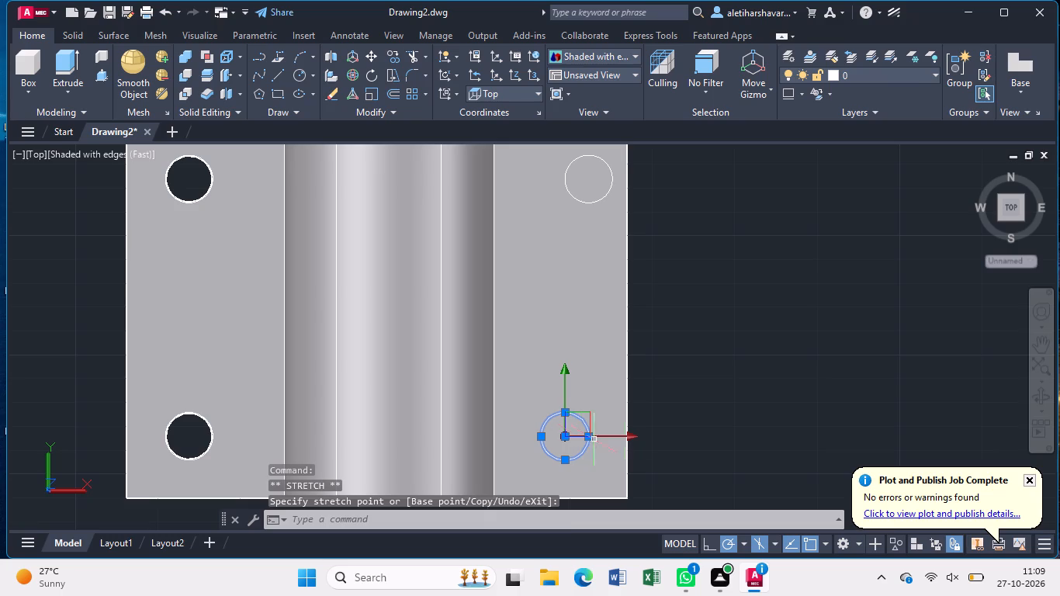
pyautogui.press('Escape')
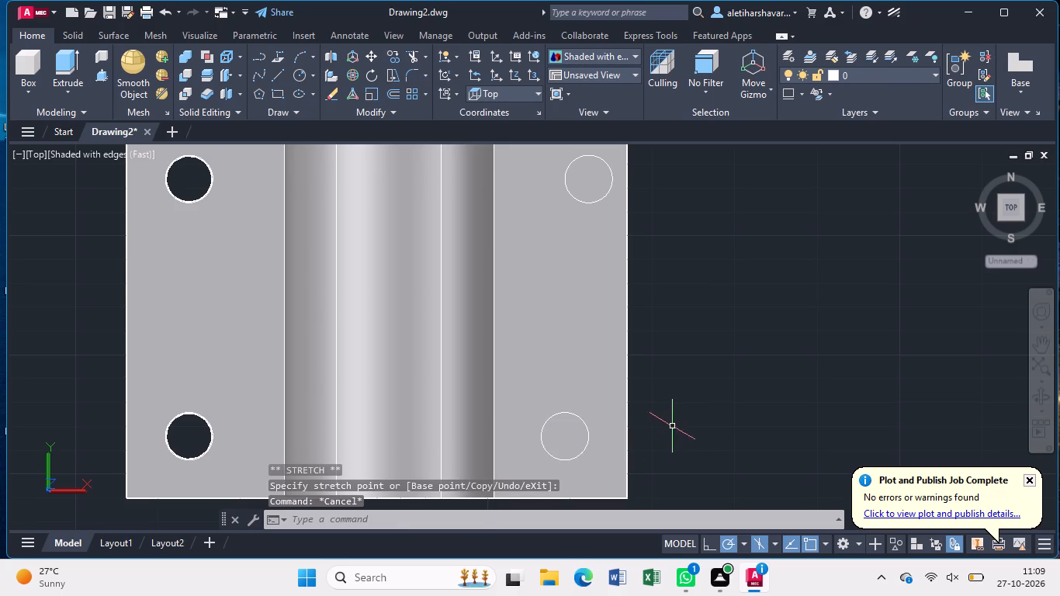
pyautogui.click(613, 178)
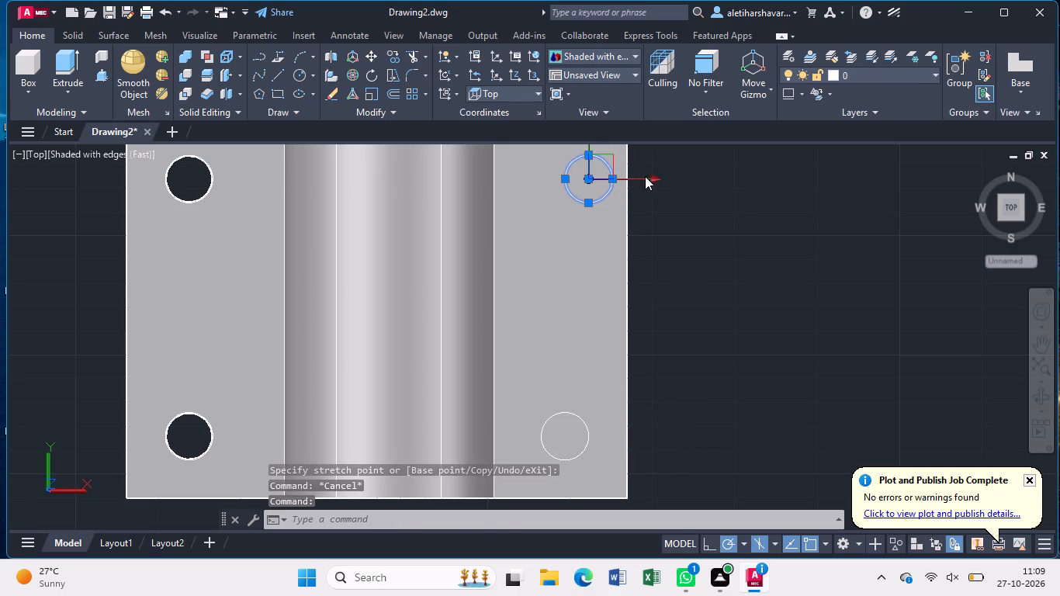
pyautogui.moveTo(645, 176); pyautogui.dragTo(589, 178)
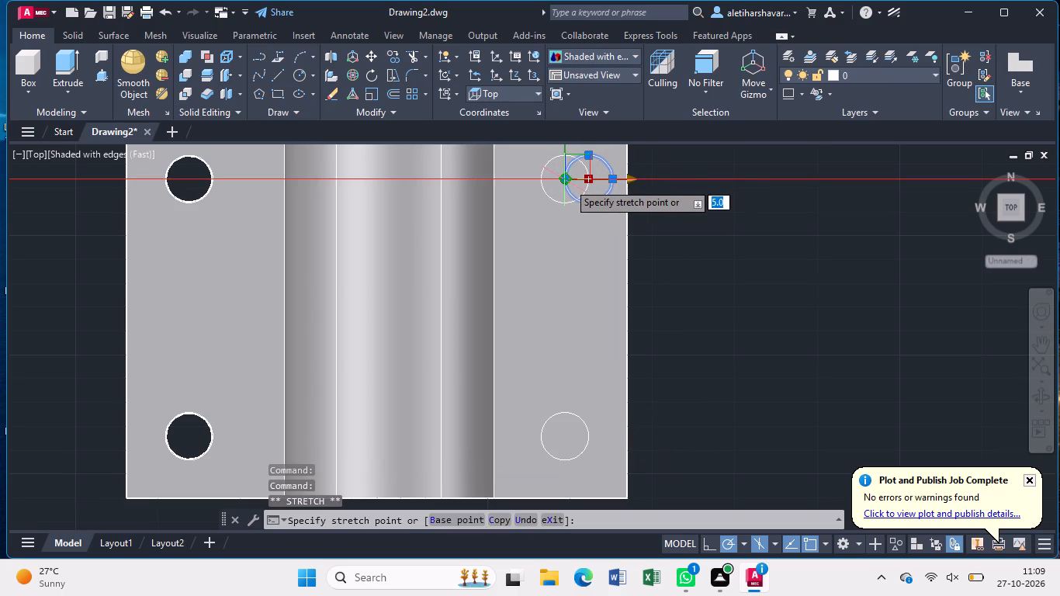
pyautogui.click(568, 182)
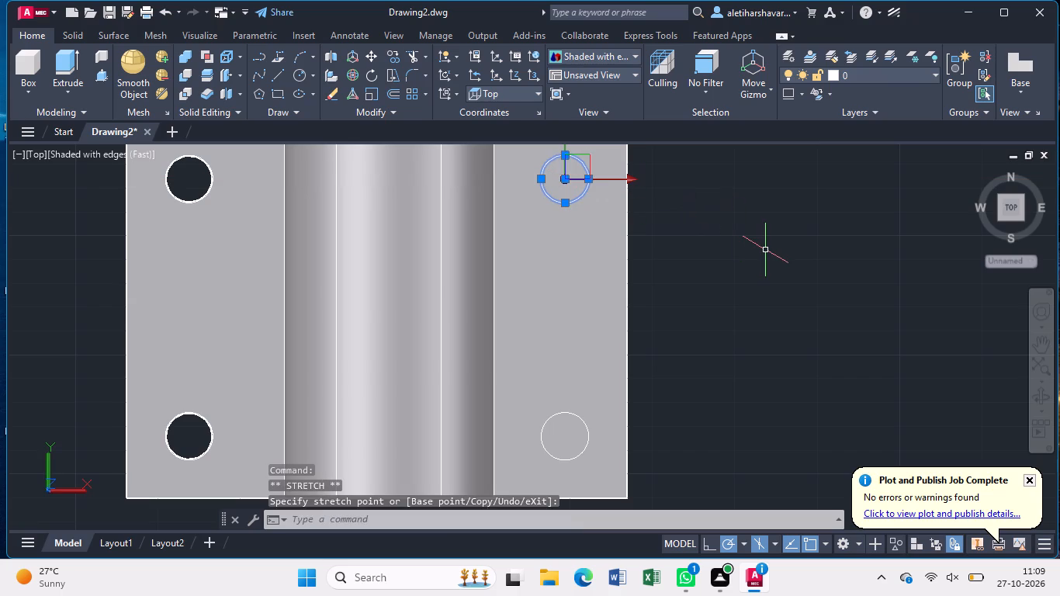
pyautogui.press('Escape')
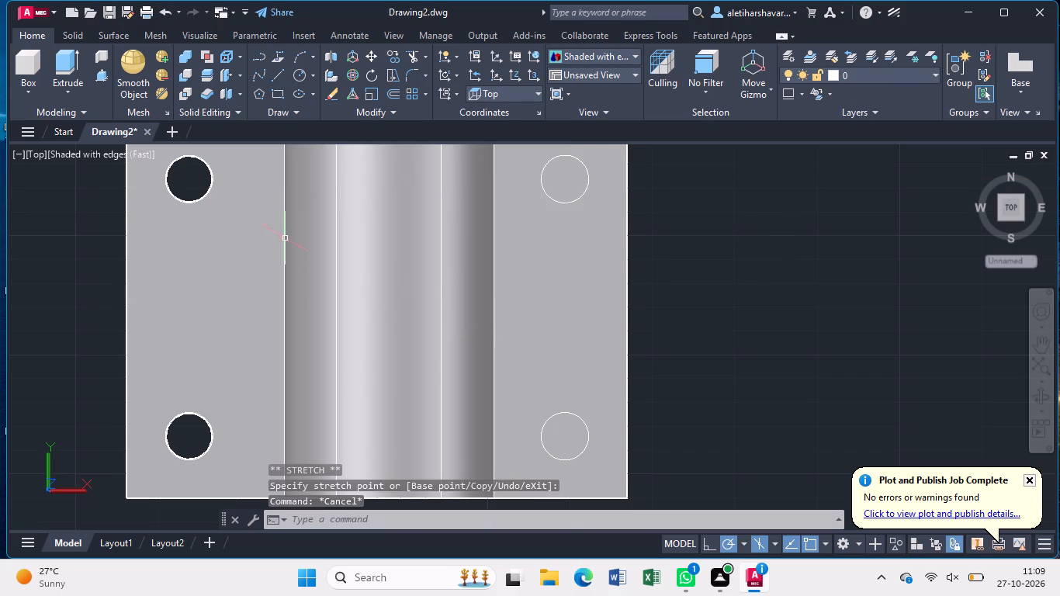
# Press-pull the back-right and front-right circles on the right foot to a height of 10 units each.
pyautogui.click(104, 76)
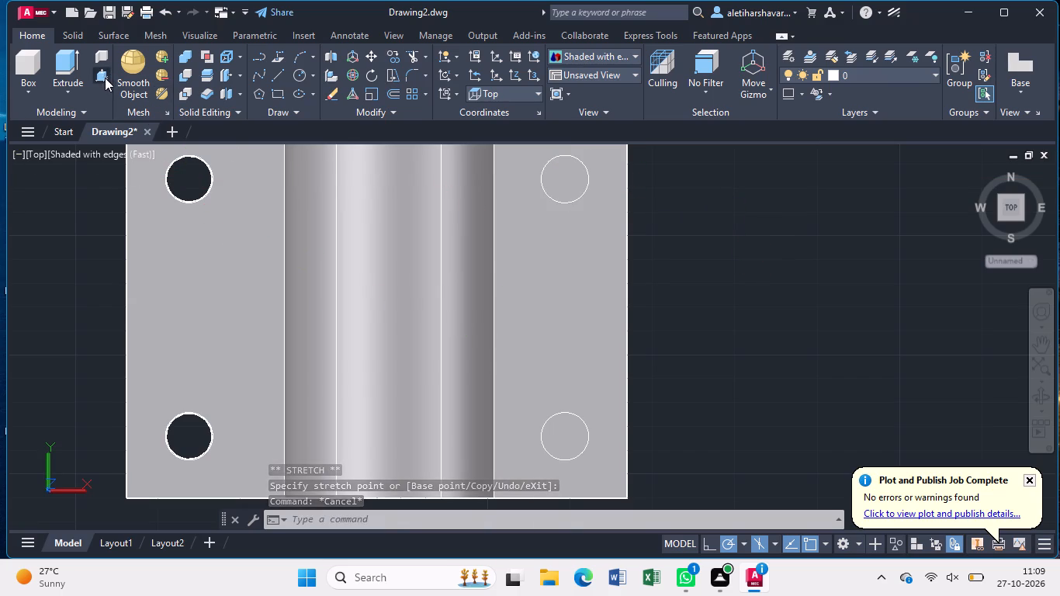
pyautogui.click(557, 199)
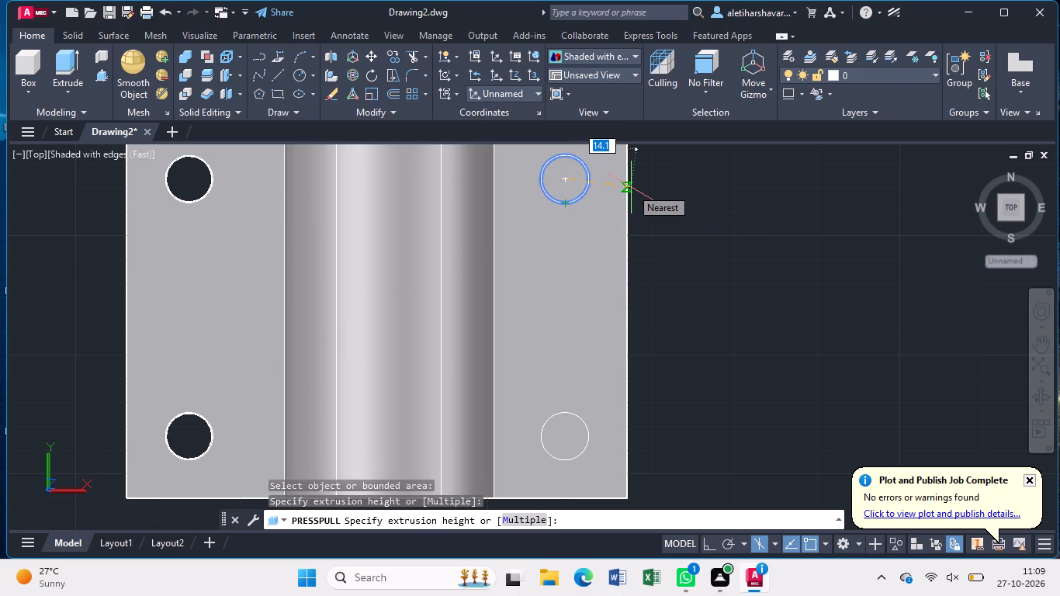
pyautogui.press('1')
pyautogui.press('0')
pyautogui.press('Return')
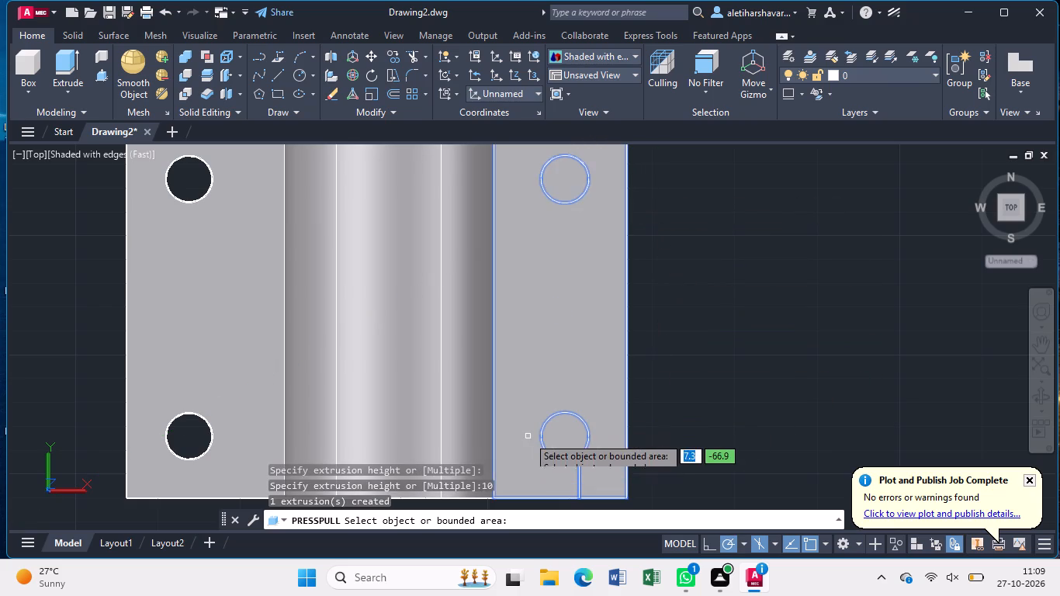
pyautogui.click(566, 423)
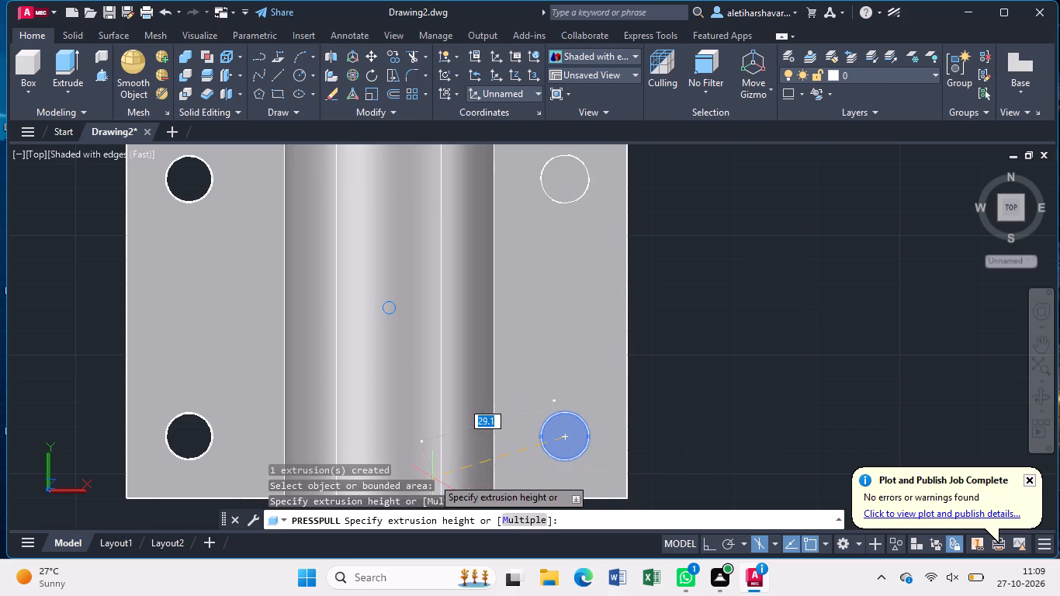
pyautogui.press('1')
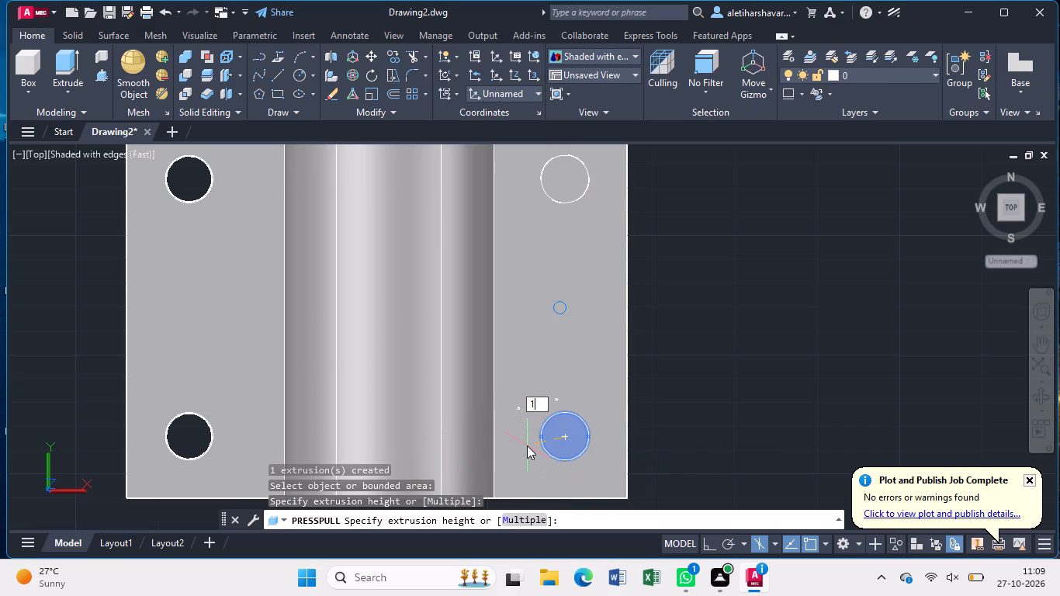
pyautogui.press('0')
pyautogui.press('Return')
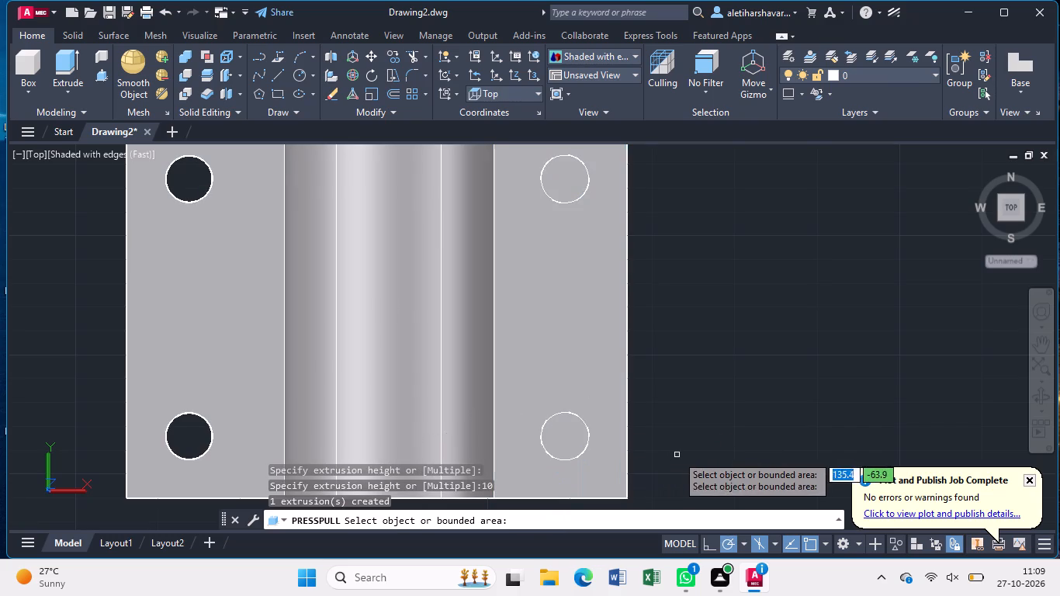
pyautogui.press('Escape')
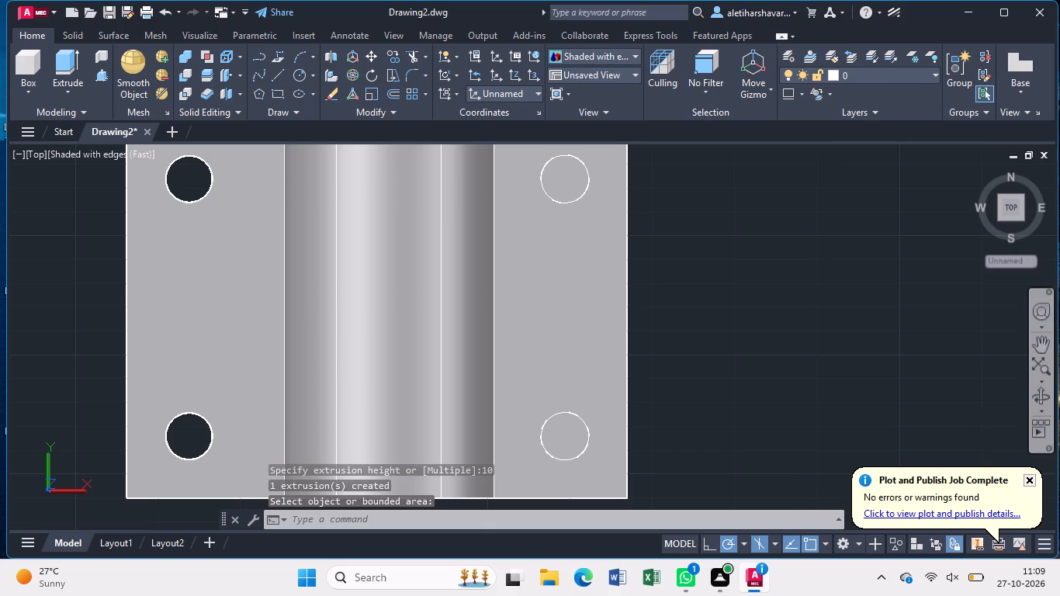
# Press-pull the front-right cylinder's top face down past the foot's underside to cut the hole through the foot.
pyautogui.click(1039, 397)
pyautogui.moveTo(878, 414); pyautogui.dragTo(798, 403)
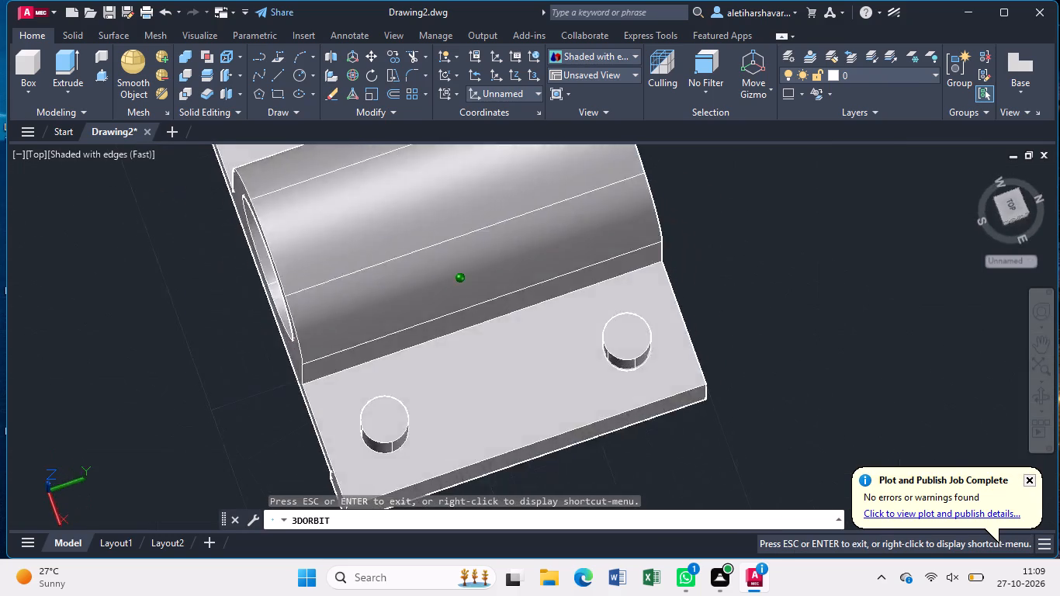
pyautogui.moveTo(798, 403); pyautogui.dragTo(784, 317)
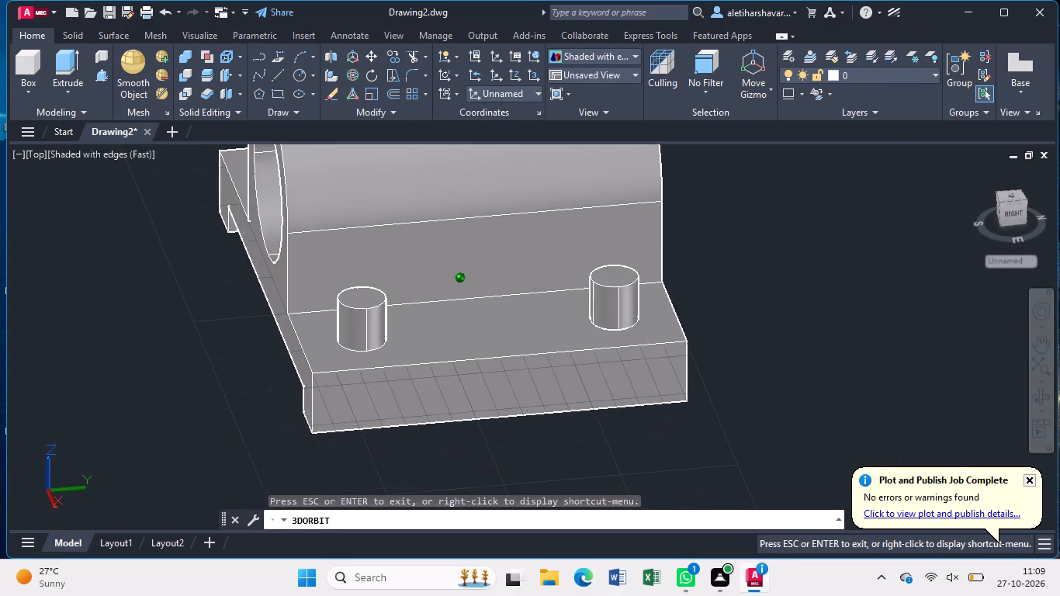
pyautogui.moveTo(784, 317); pyautogui.dragTo(784, 293)
pyautogui.press('Escape')
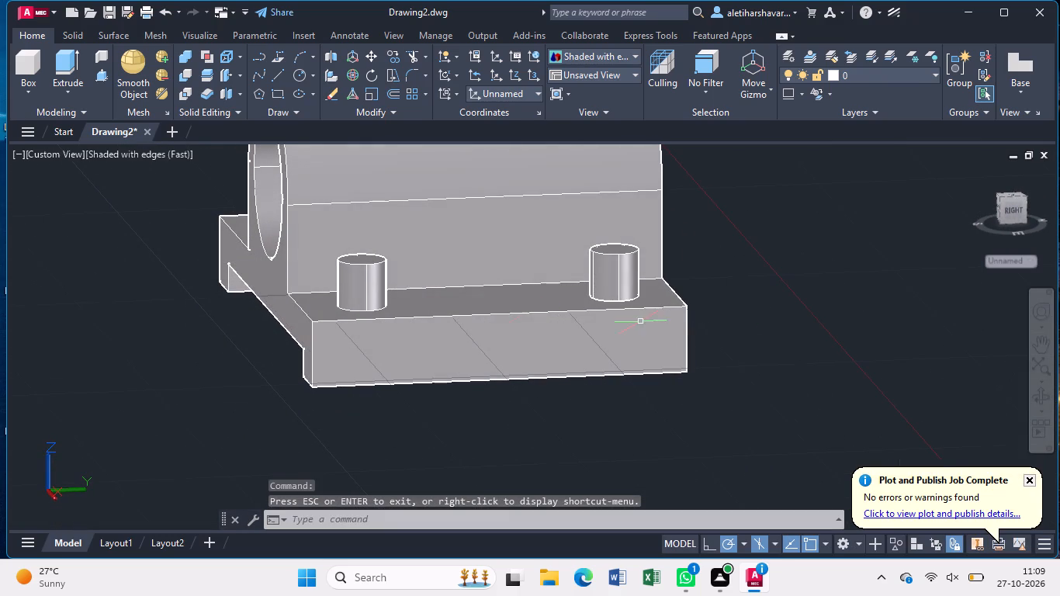
pyautogui.click(102, 73)
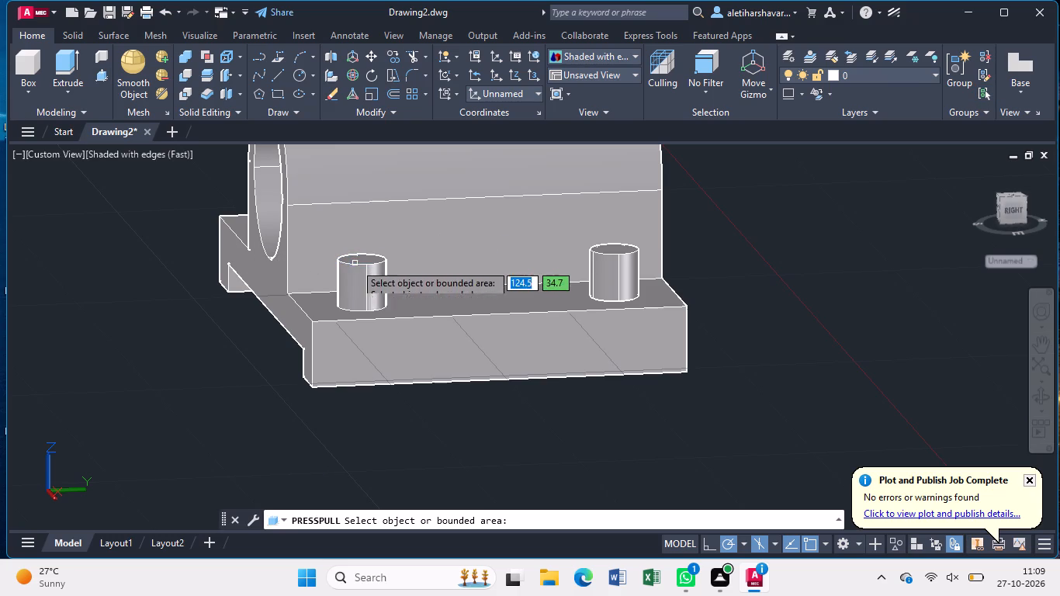
pyautogui.click(355, 263)
pyautogui.click(356, 258)
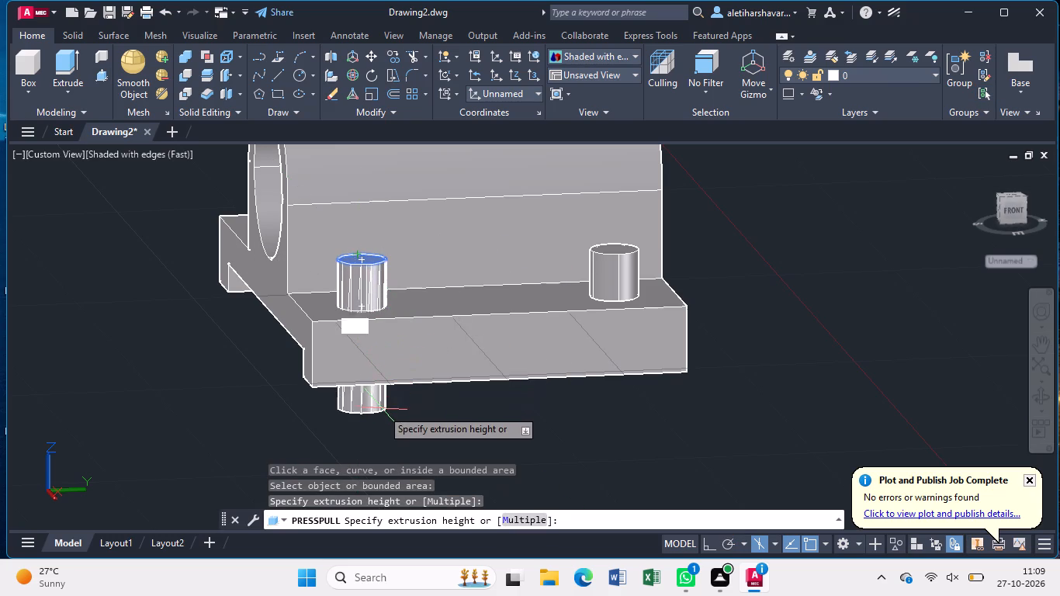
pyautogui.click(382, 423)
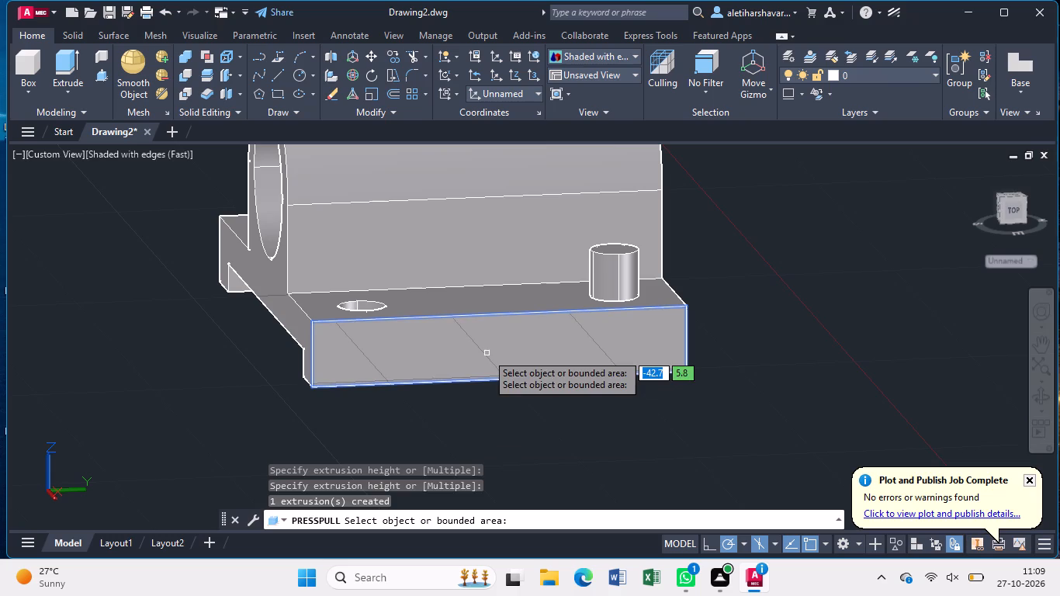
pyautogui.press('Escape')
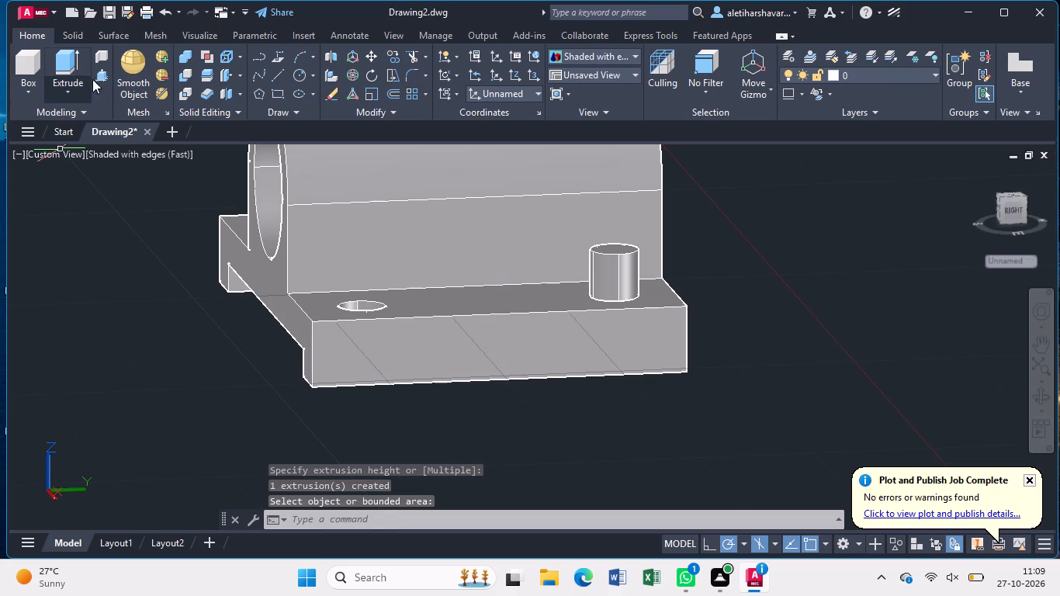
# Try to press-pull the back-right cylinder's top face down through the foot to cut the matching hole.
pyautogui.click(102, 80)
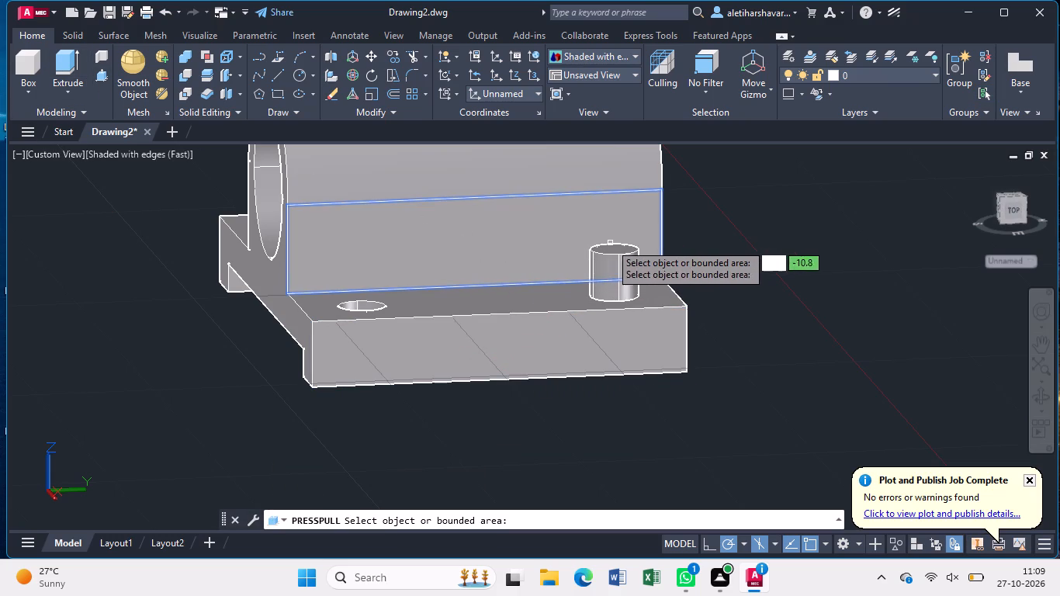
pyautogui.click(616, 253)
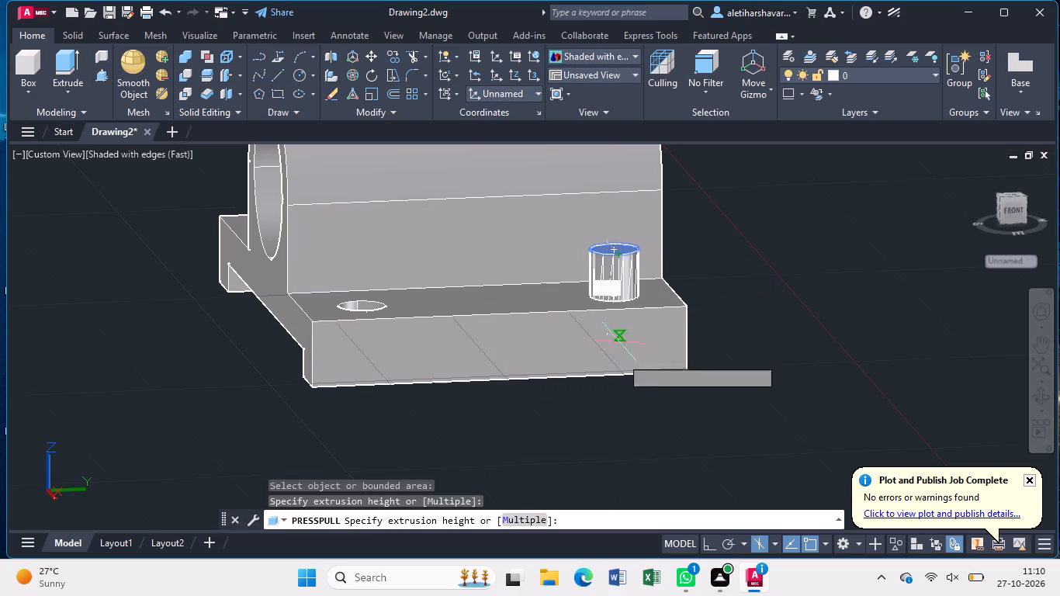
pyautogui.click(620, 426)
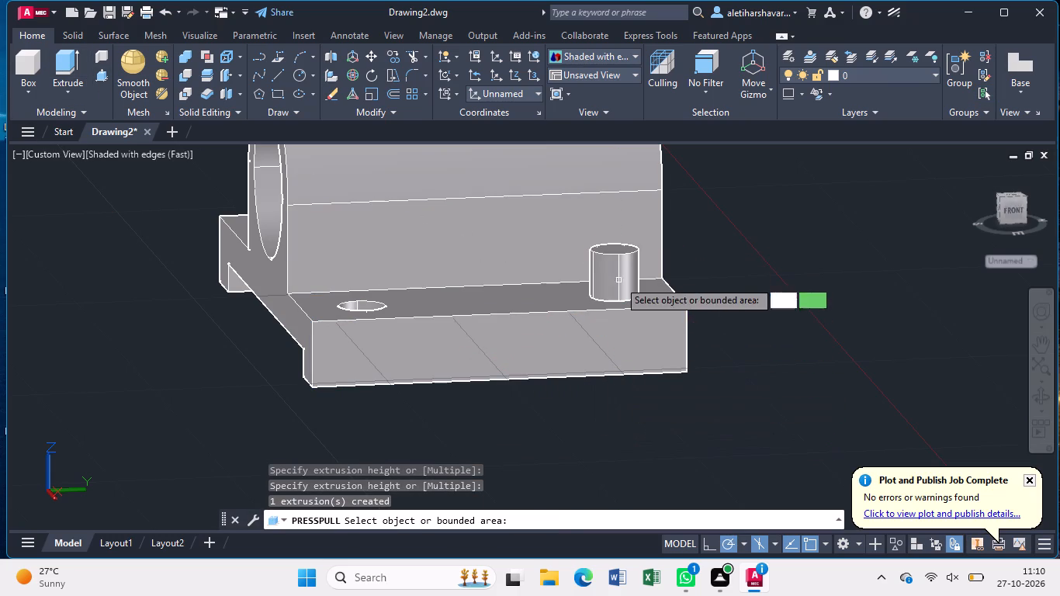
pyautogui.click(613, 249)
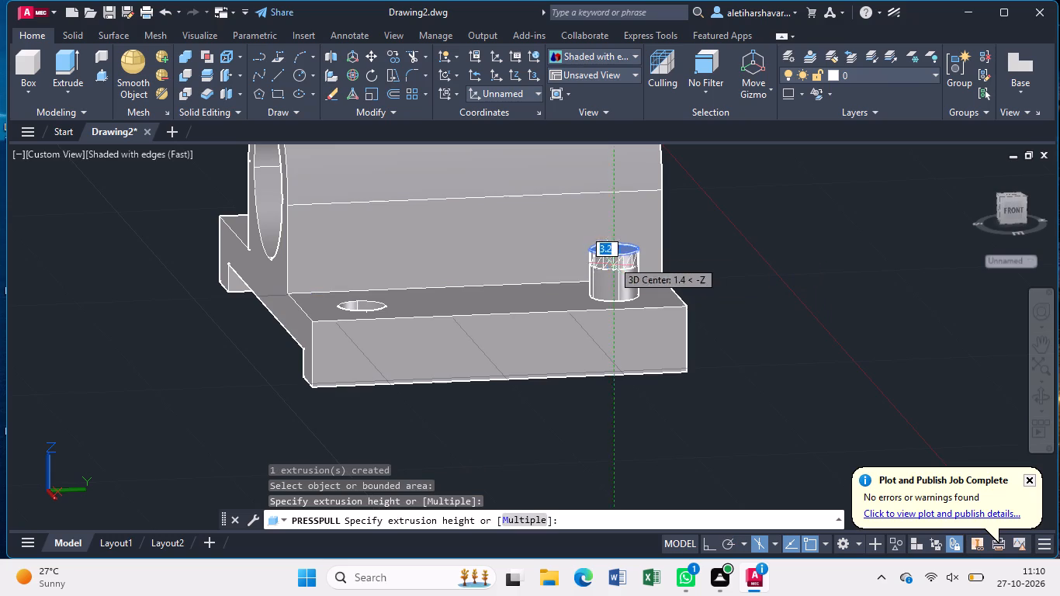
pyautogui.click(612, 279)
pyautogui.click(615, 270)
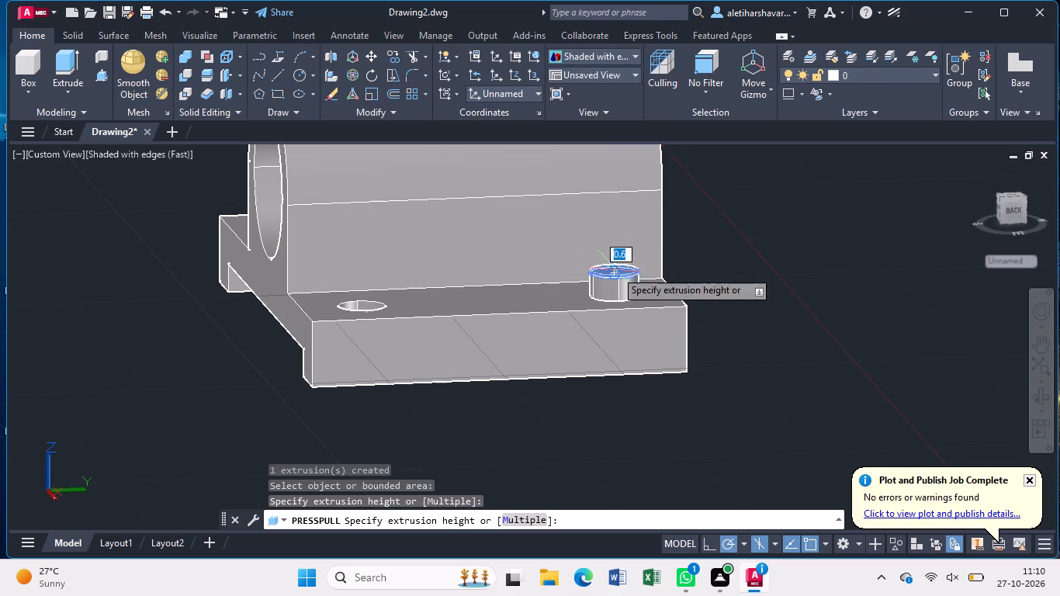
pyautogui.click(612, 410)
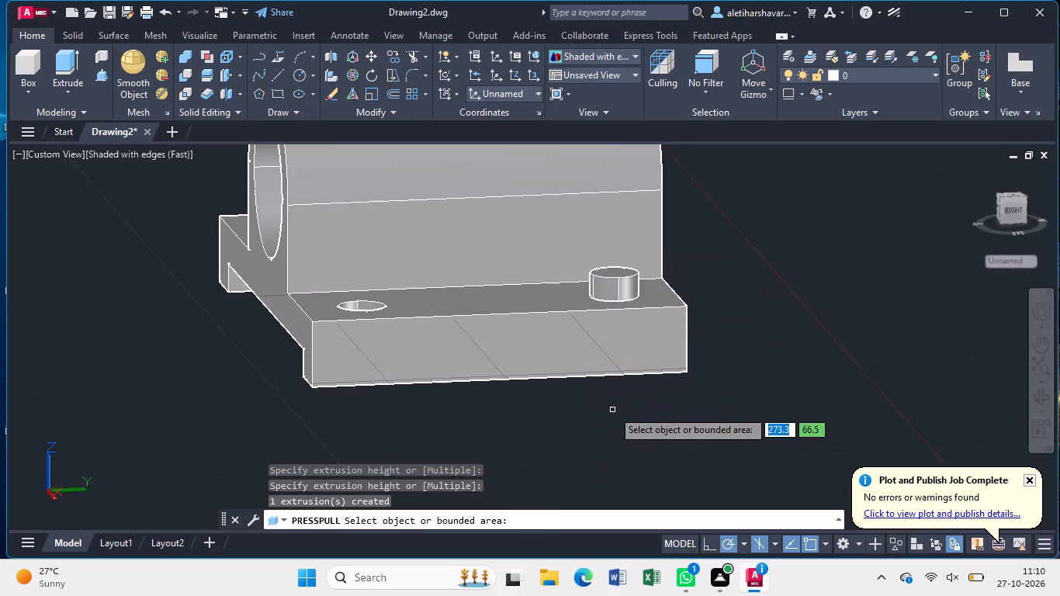
pyautogui.click(610, 273)
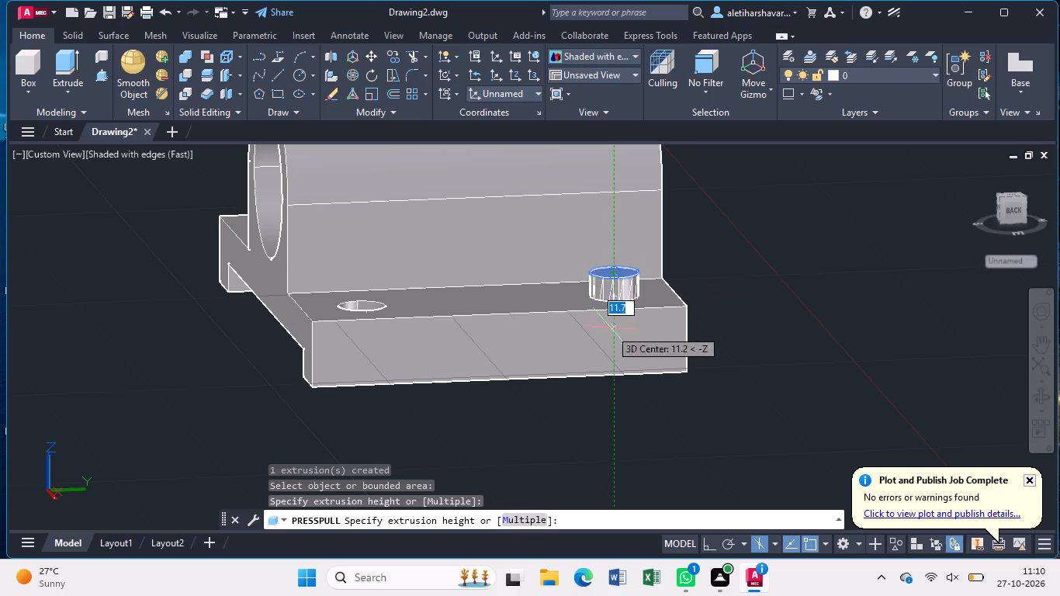
pyautogui.click(614, 391)
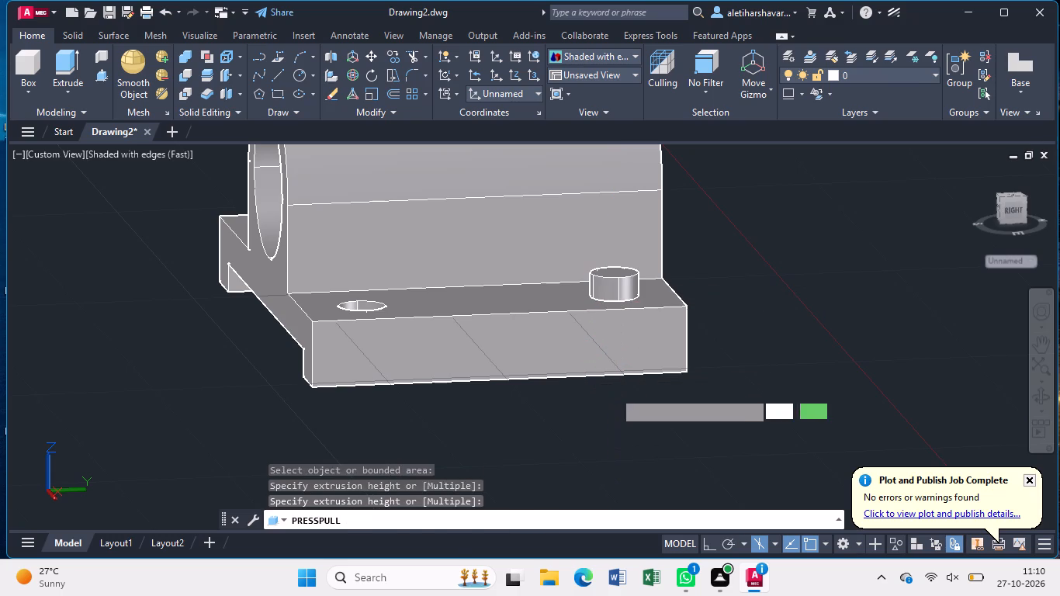
pyautogui.press('Escape')
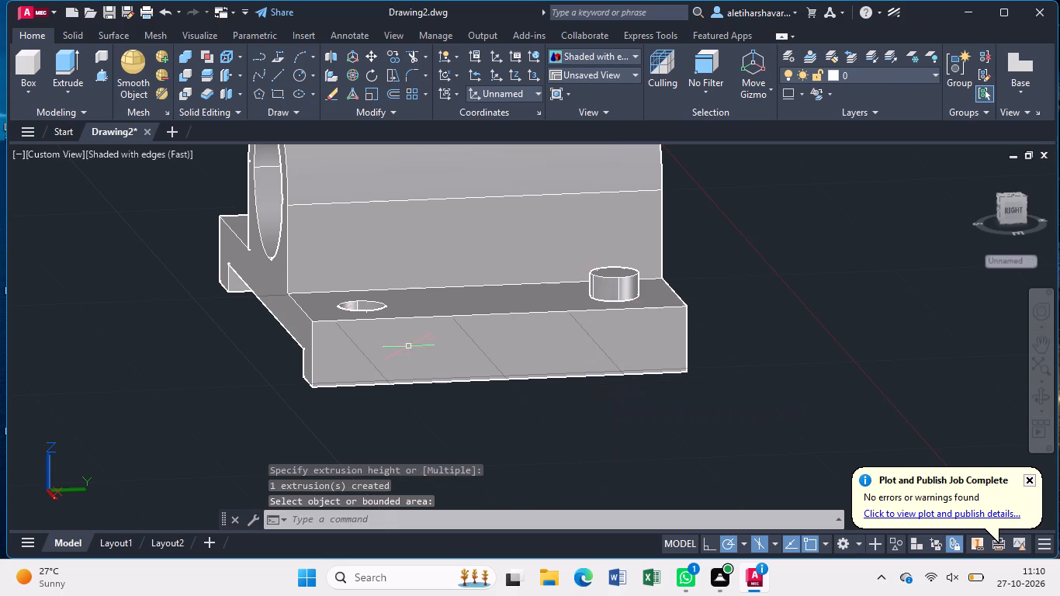
# Display the model in the Top view with the 2D Wireframe visual style.
pyautogui.click(58, 154)
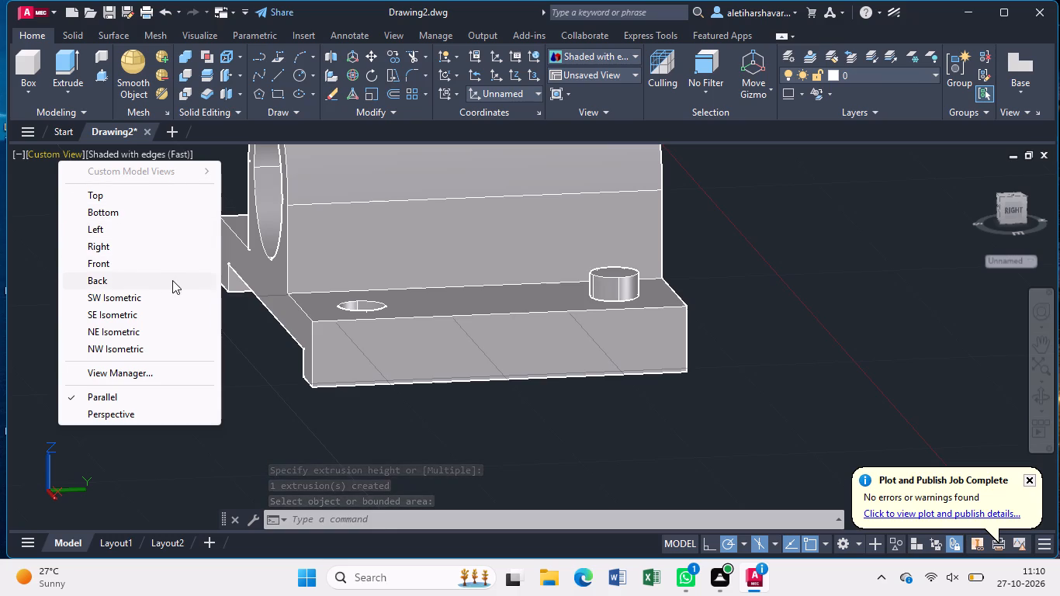
pyautogui.click(113, 193)
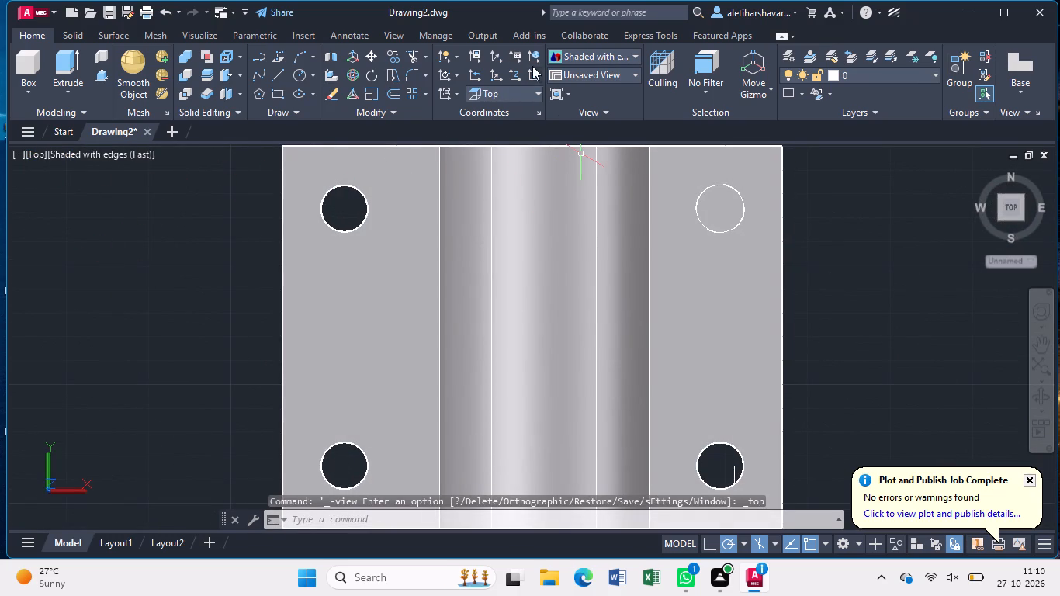
pyautogui.click(115, 157)
pyautogui.click(147, 196)
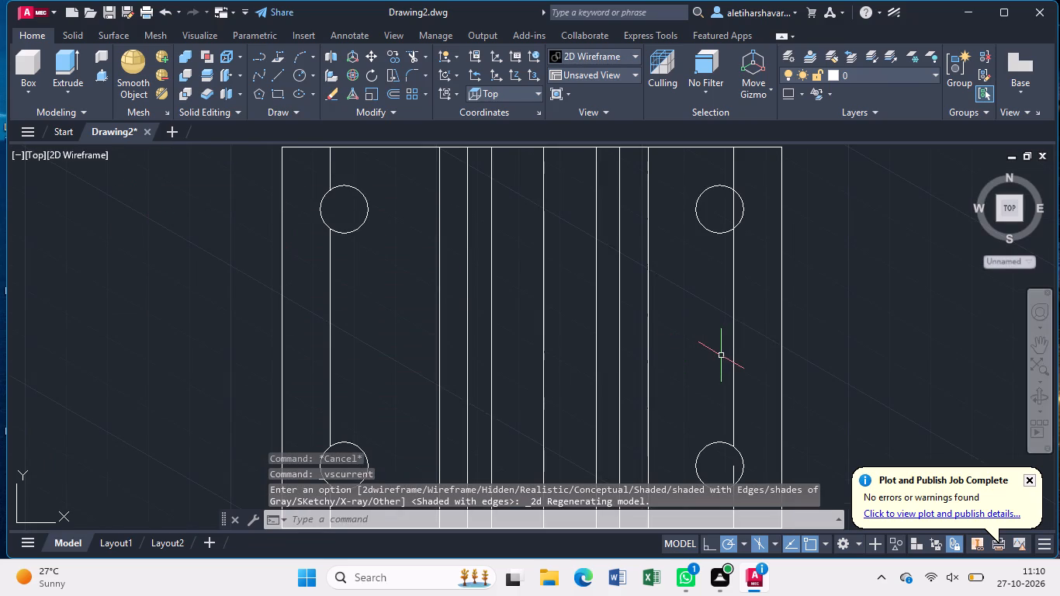
# Erase the leftover short vertical line inside the front-right hole circle.
pyautogui.moveTo(721, 355); pyautogui.dragTo(567, 296, button='middle')
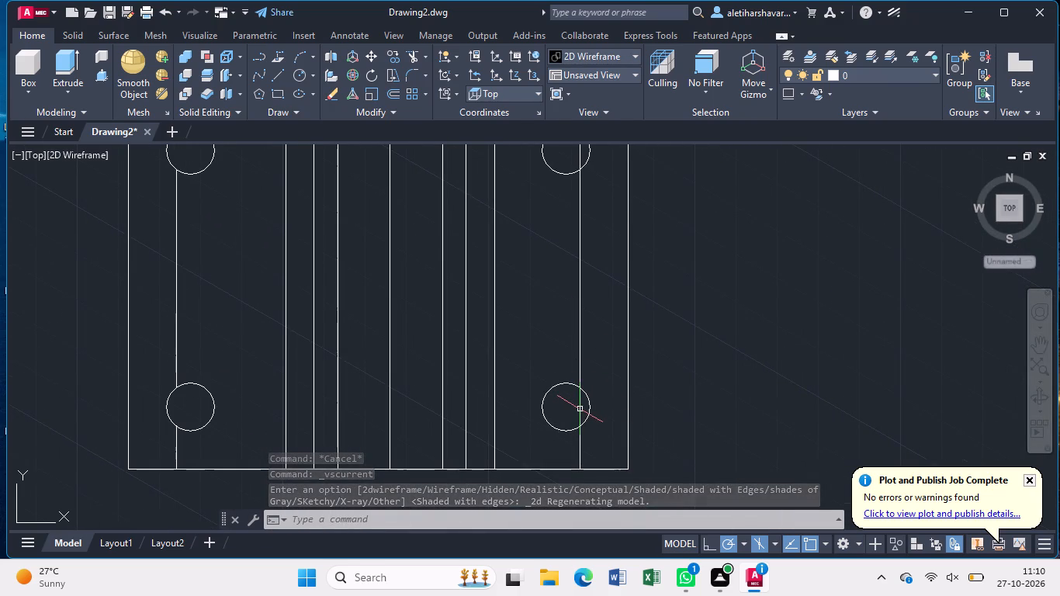
pyautogui.click(580, 409)
pyautogui.press('Delete')
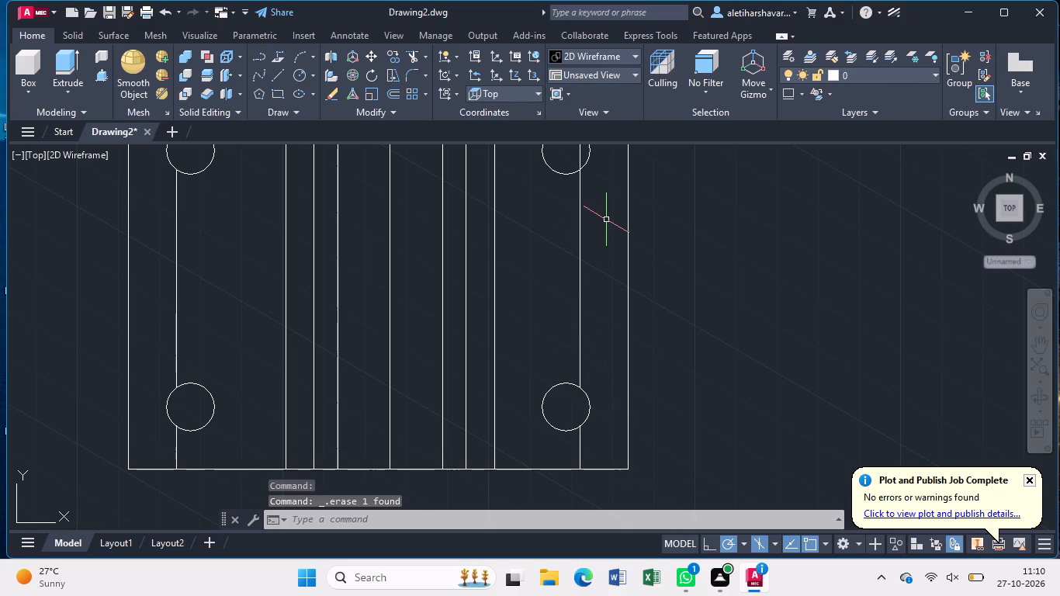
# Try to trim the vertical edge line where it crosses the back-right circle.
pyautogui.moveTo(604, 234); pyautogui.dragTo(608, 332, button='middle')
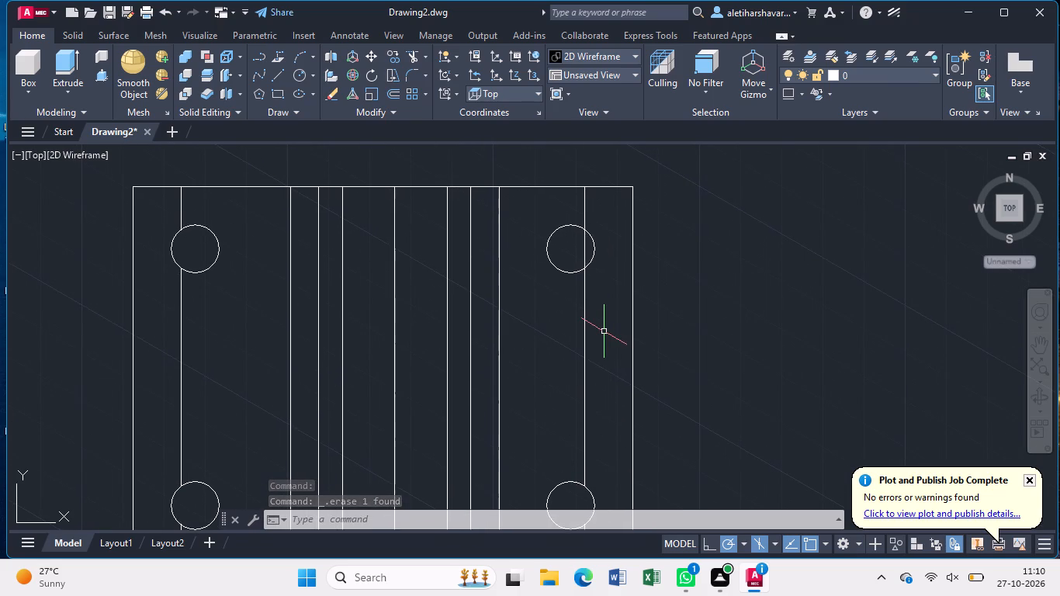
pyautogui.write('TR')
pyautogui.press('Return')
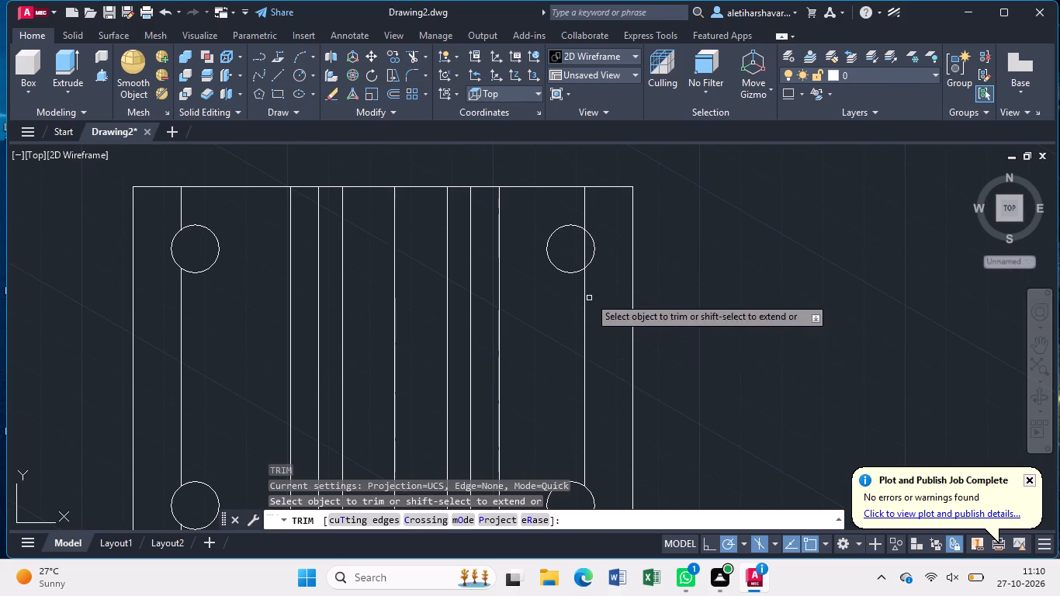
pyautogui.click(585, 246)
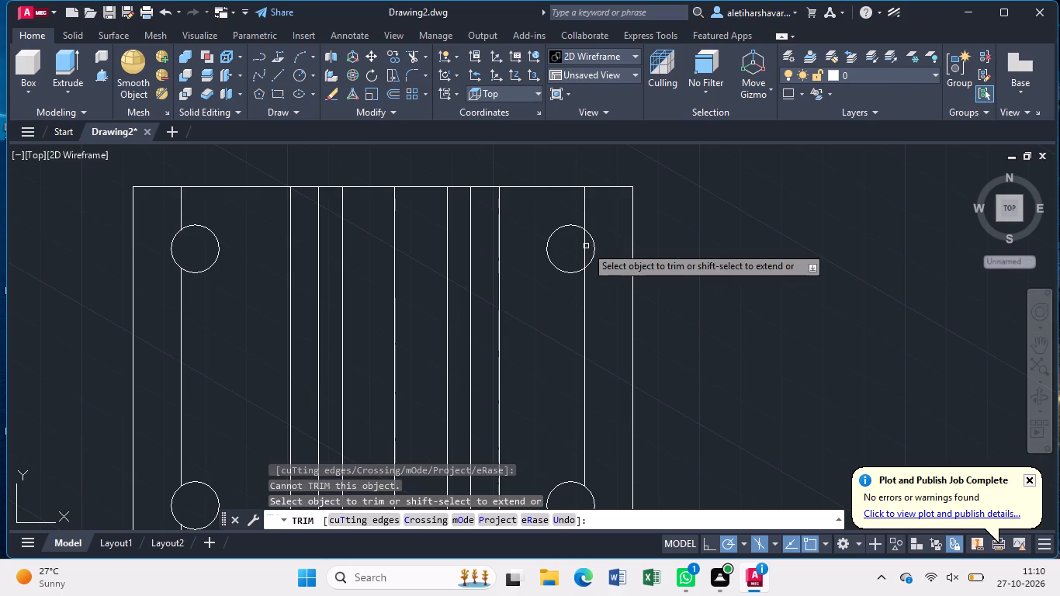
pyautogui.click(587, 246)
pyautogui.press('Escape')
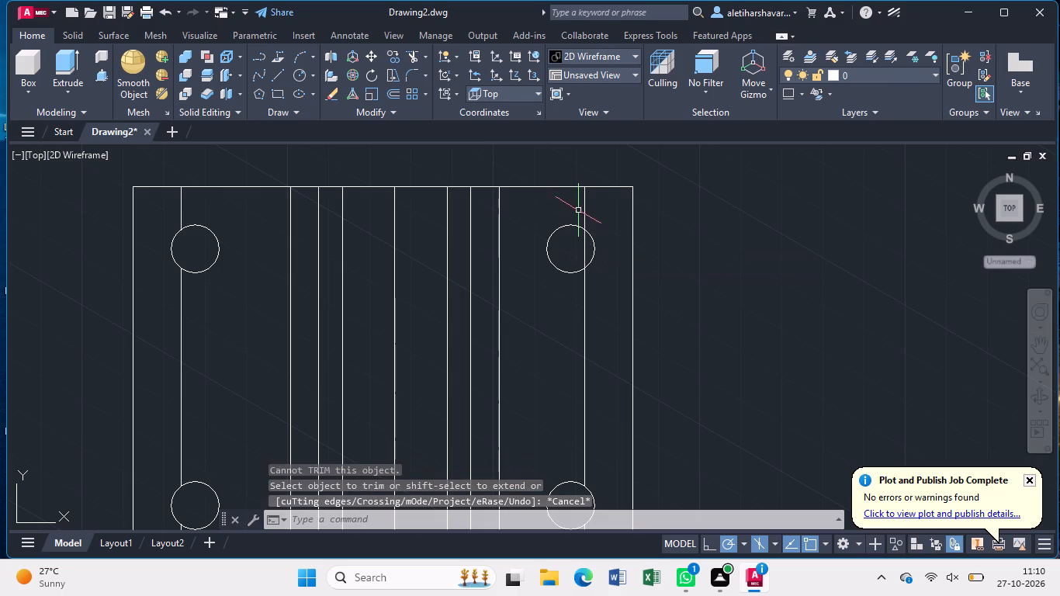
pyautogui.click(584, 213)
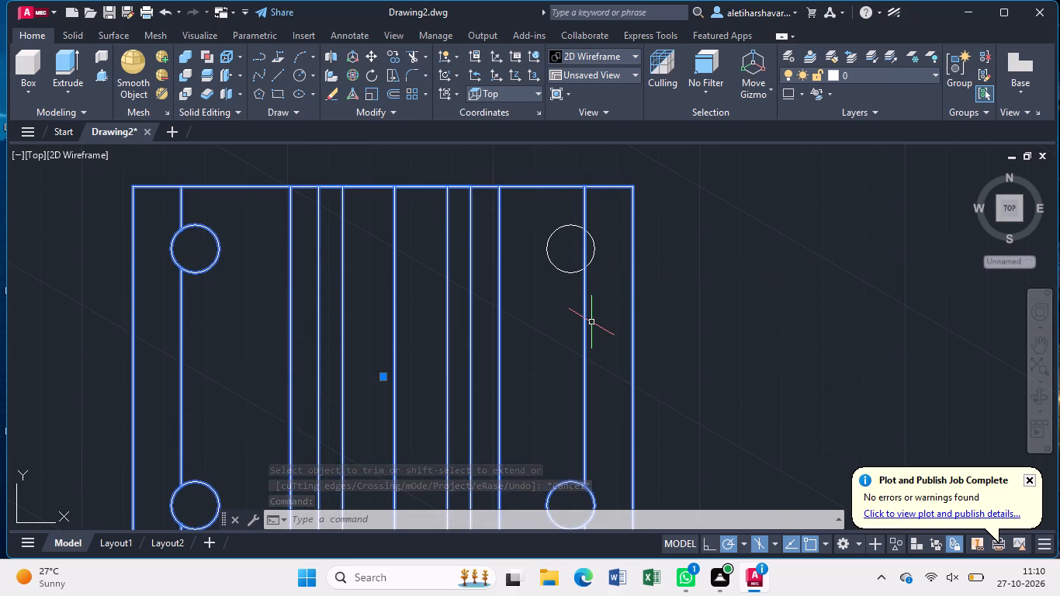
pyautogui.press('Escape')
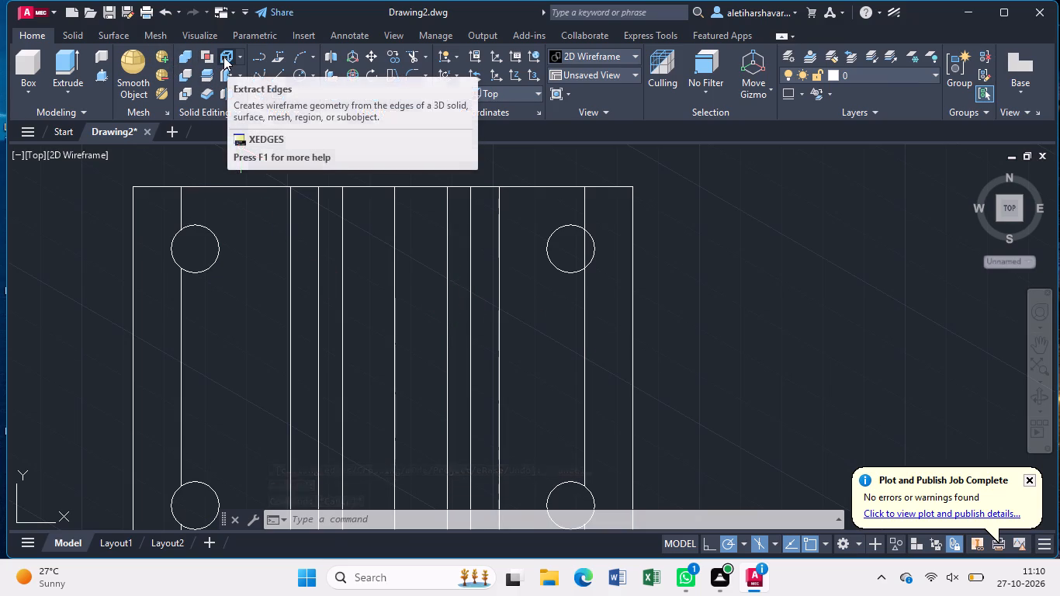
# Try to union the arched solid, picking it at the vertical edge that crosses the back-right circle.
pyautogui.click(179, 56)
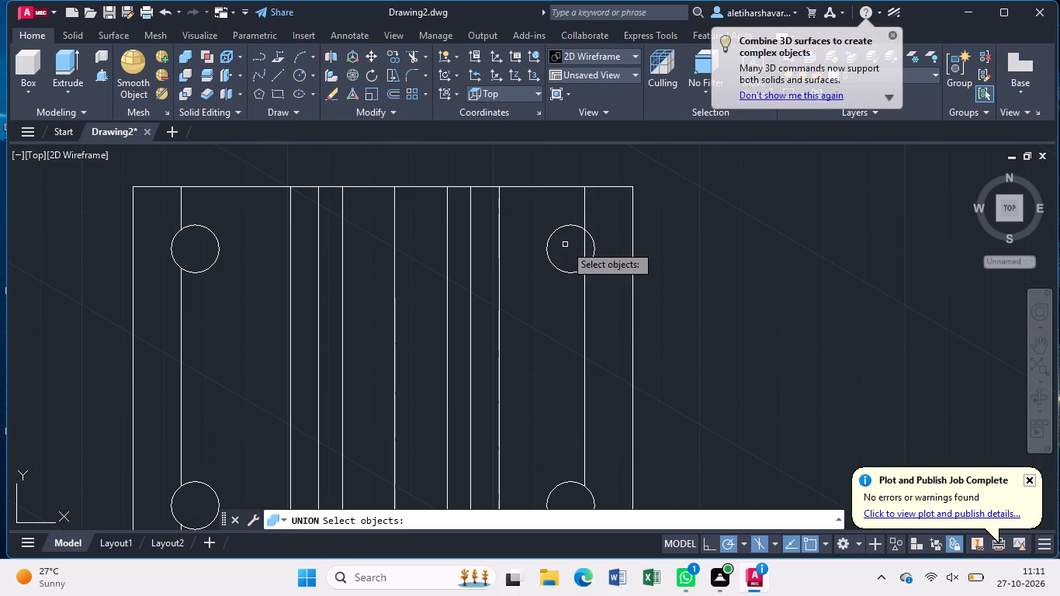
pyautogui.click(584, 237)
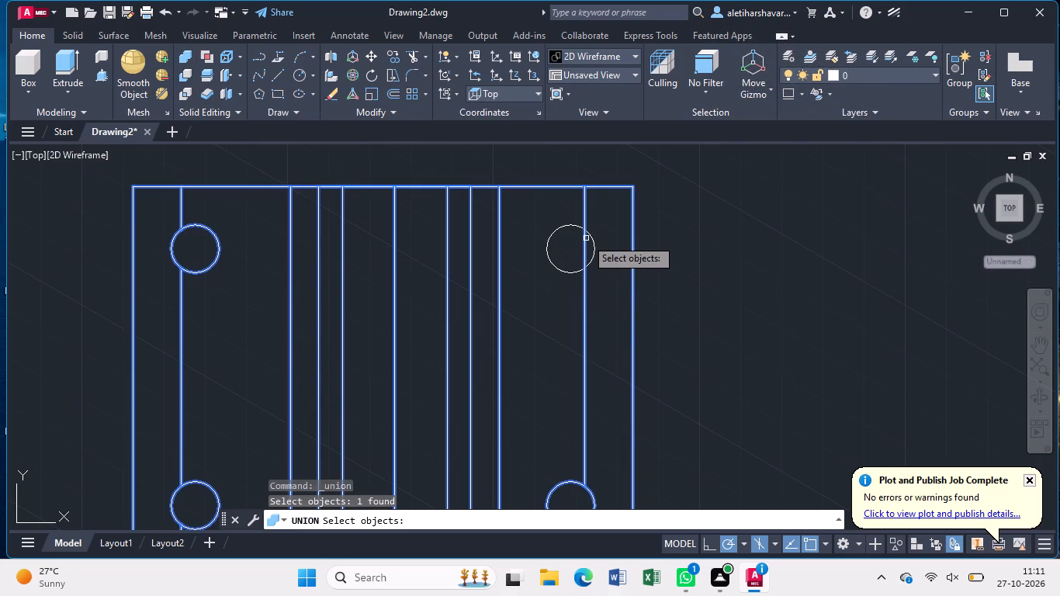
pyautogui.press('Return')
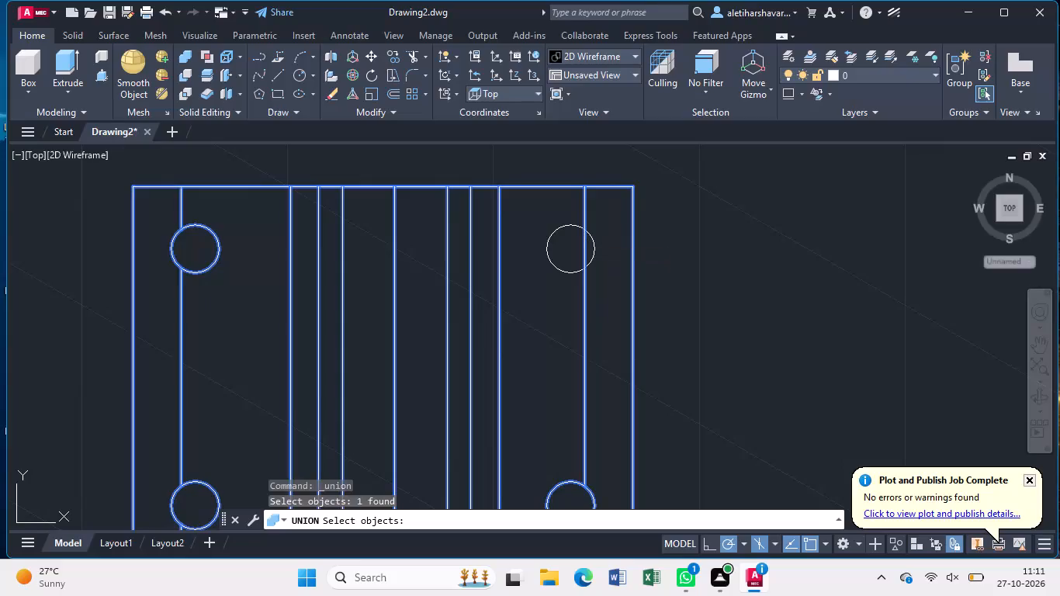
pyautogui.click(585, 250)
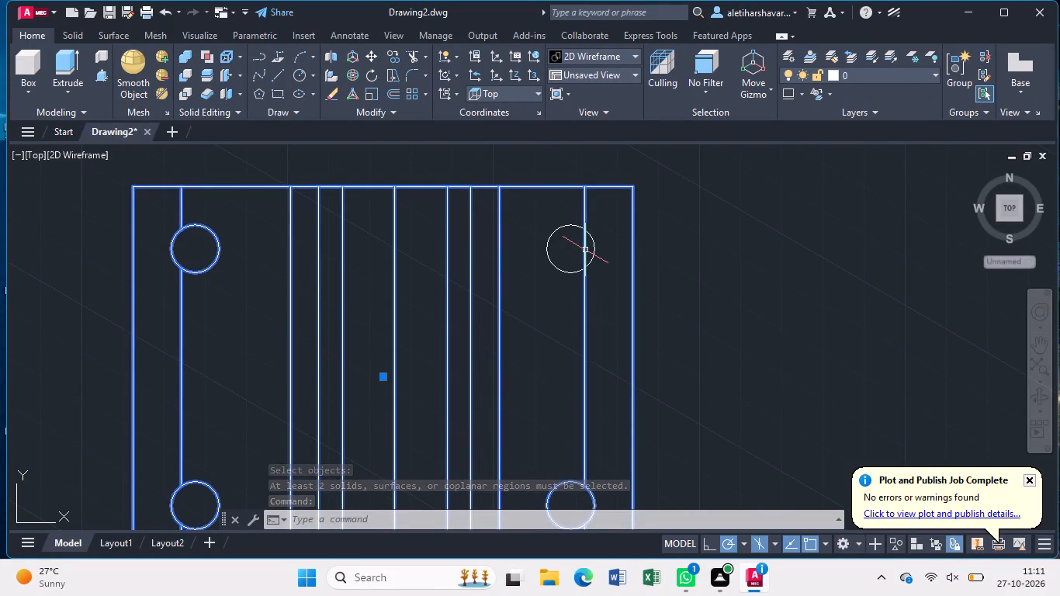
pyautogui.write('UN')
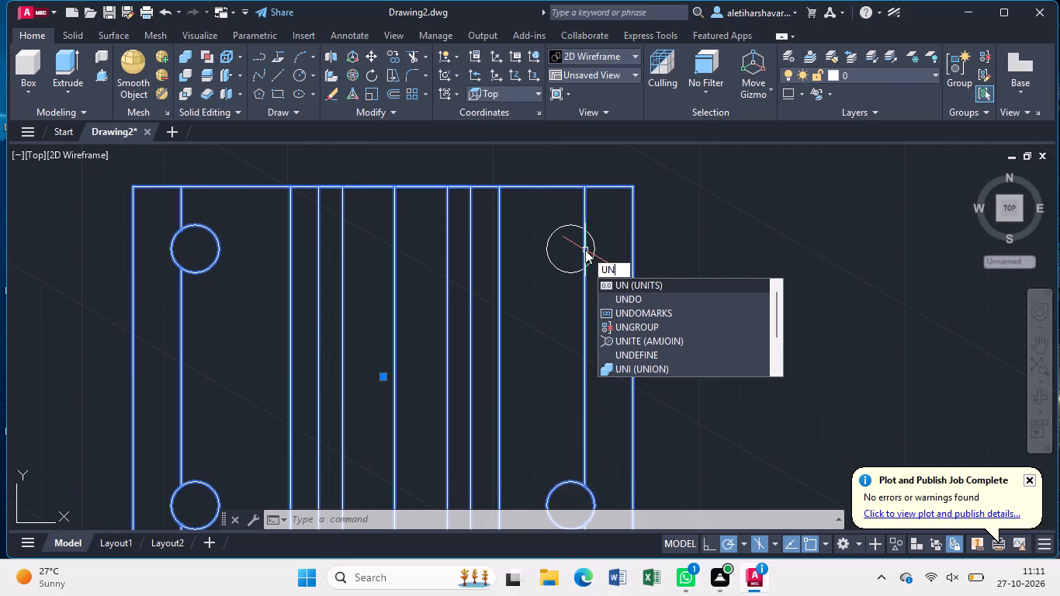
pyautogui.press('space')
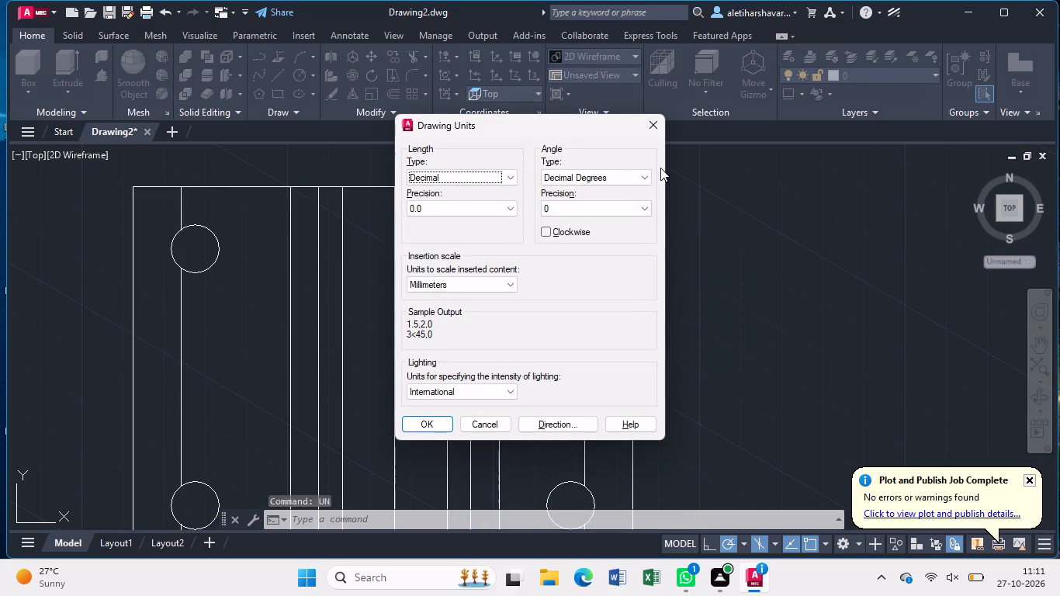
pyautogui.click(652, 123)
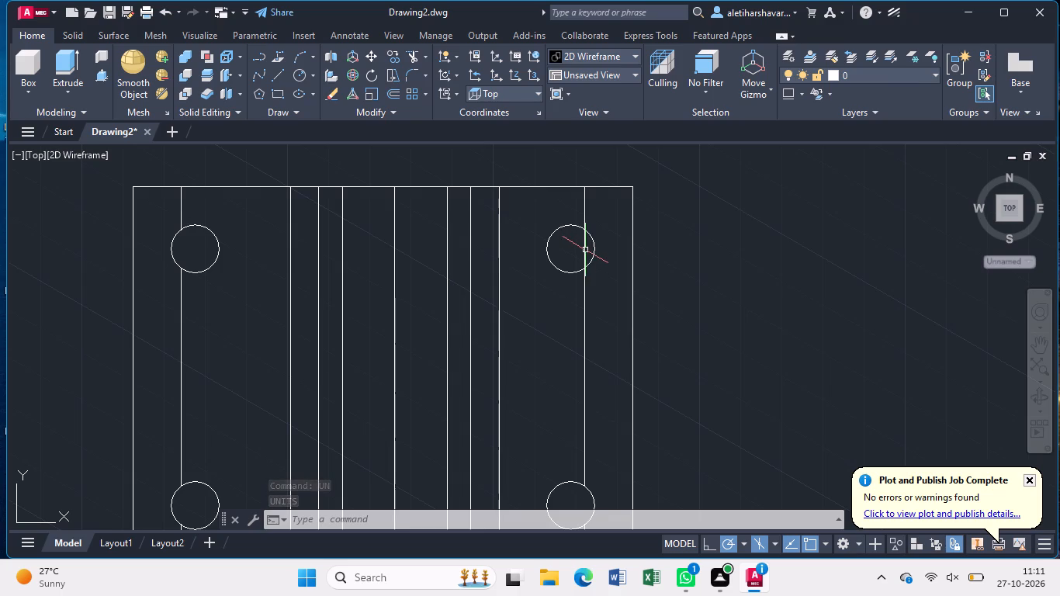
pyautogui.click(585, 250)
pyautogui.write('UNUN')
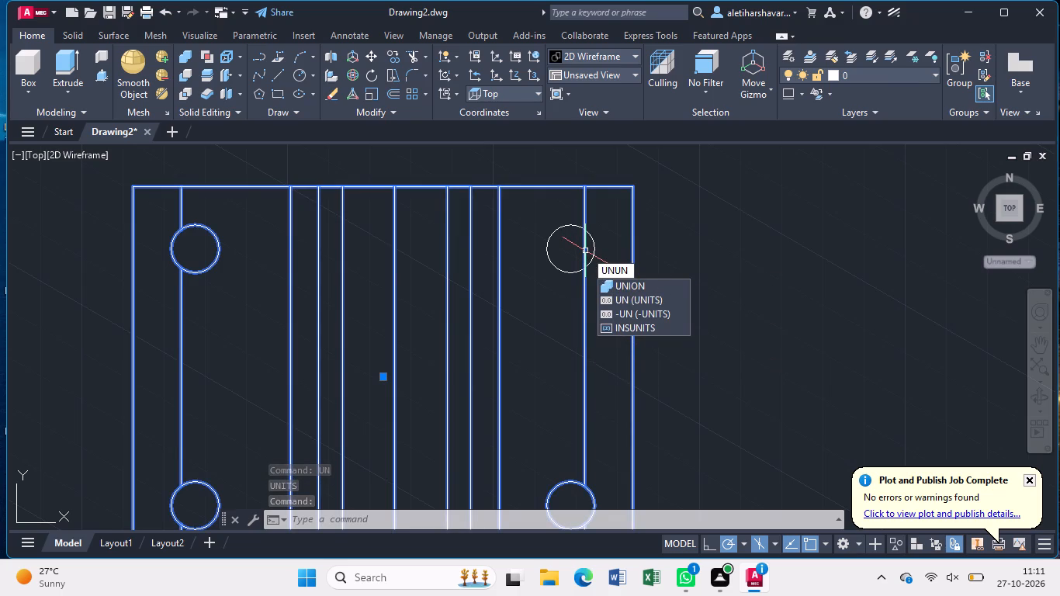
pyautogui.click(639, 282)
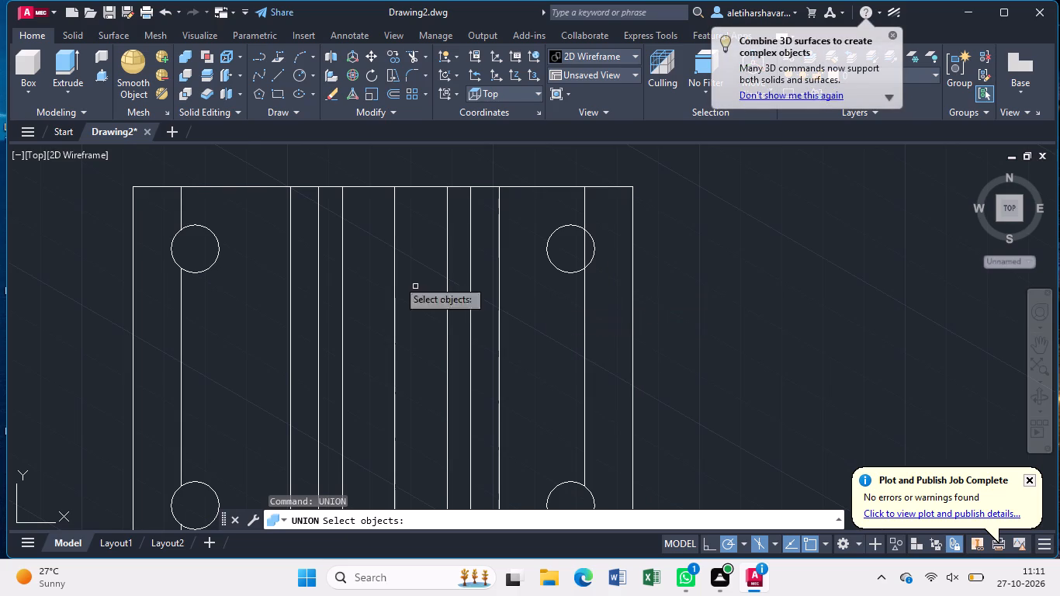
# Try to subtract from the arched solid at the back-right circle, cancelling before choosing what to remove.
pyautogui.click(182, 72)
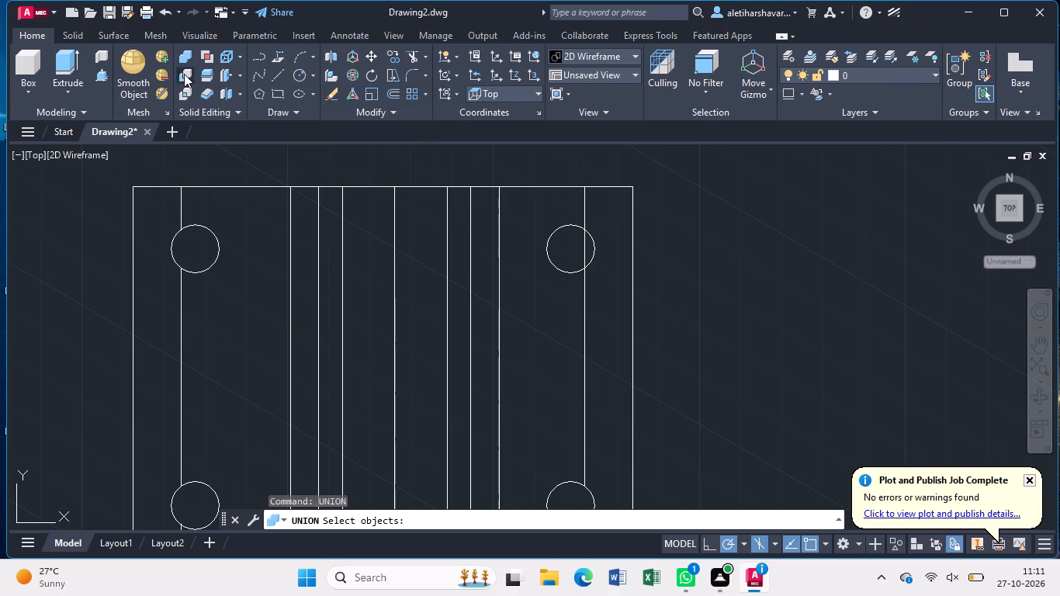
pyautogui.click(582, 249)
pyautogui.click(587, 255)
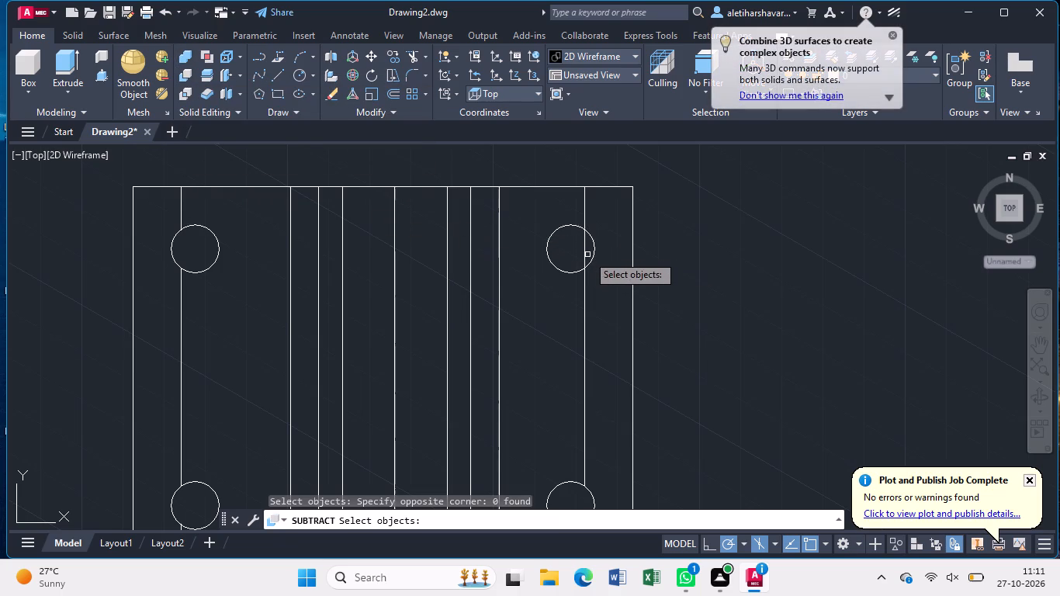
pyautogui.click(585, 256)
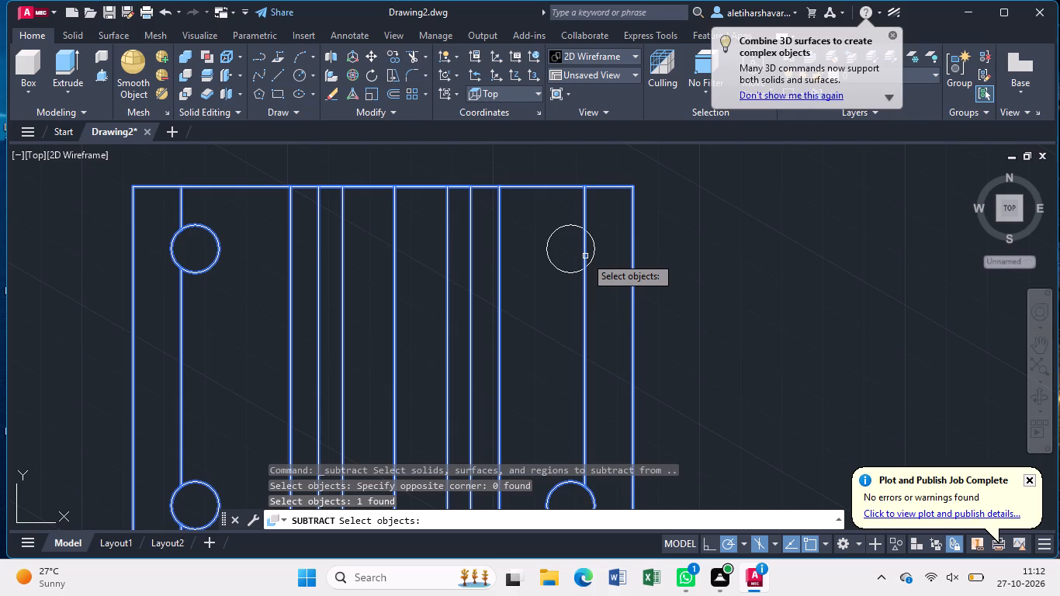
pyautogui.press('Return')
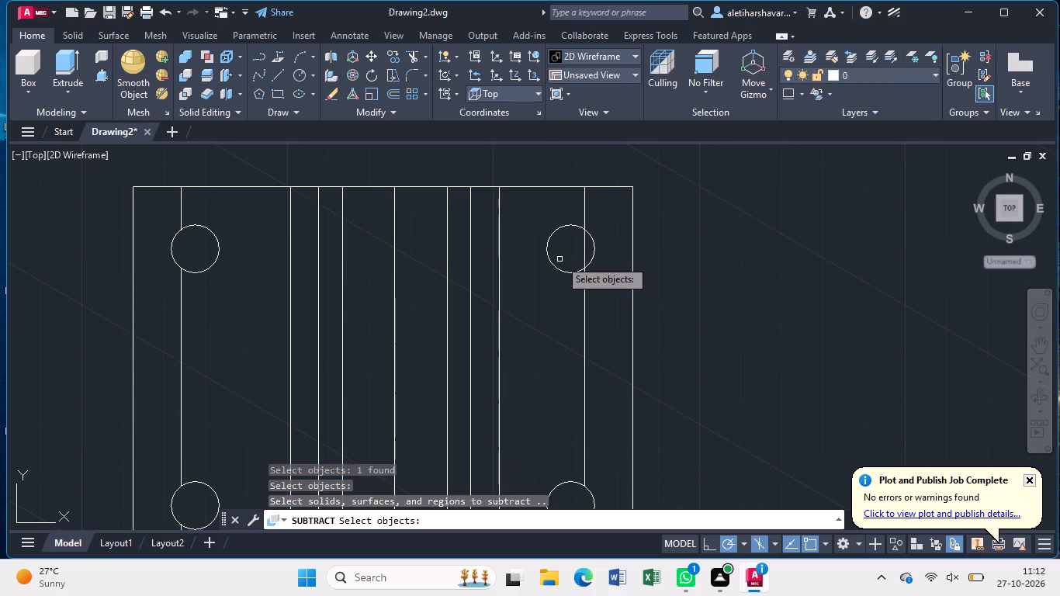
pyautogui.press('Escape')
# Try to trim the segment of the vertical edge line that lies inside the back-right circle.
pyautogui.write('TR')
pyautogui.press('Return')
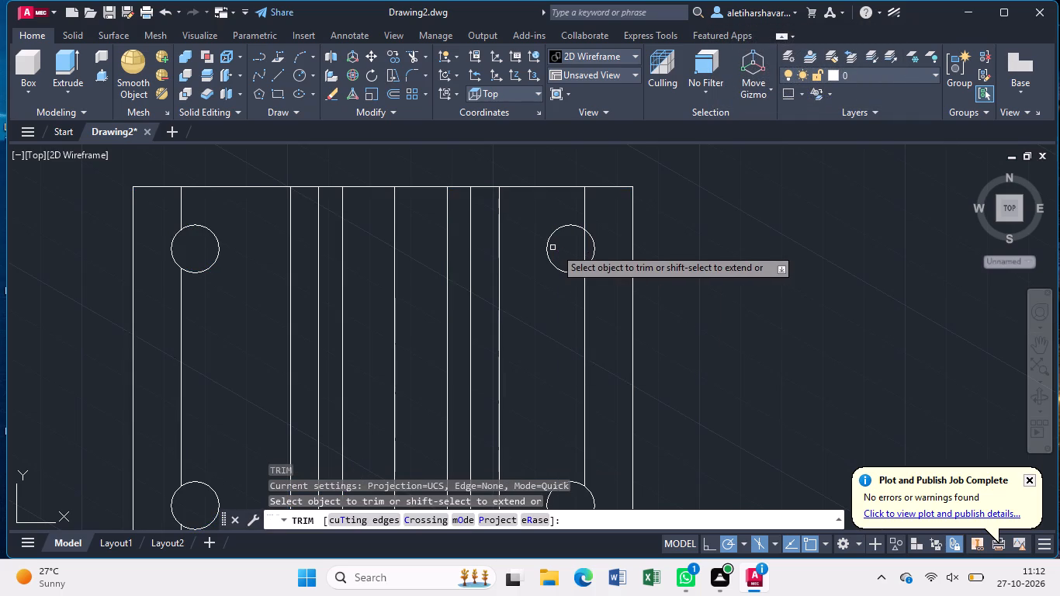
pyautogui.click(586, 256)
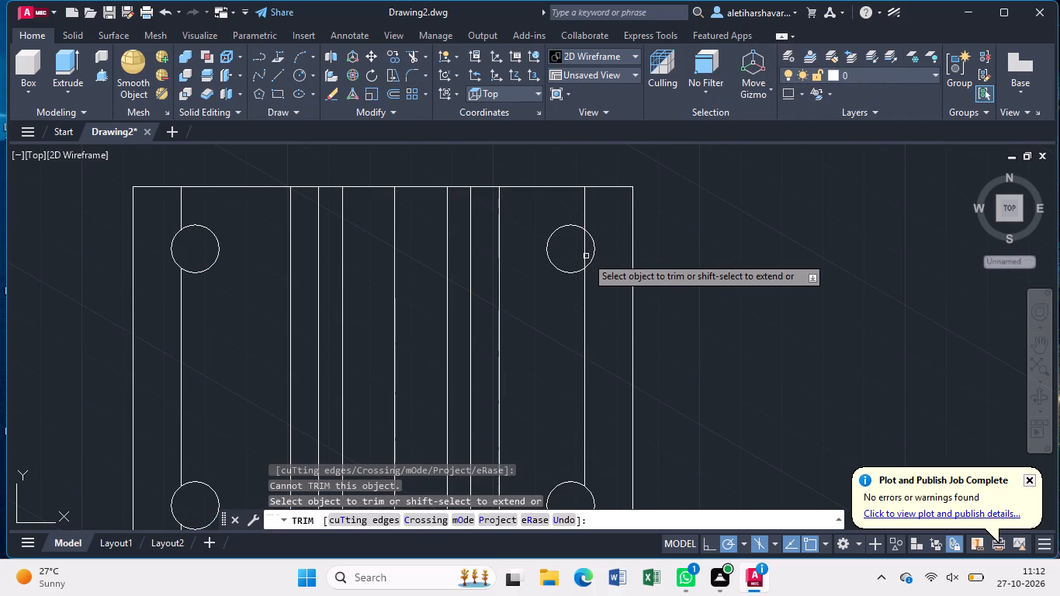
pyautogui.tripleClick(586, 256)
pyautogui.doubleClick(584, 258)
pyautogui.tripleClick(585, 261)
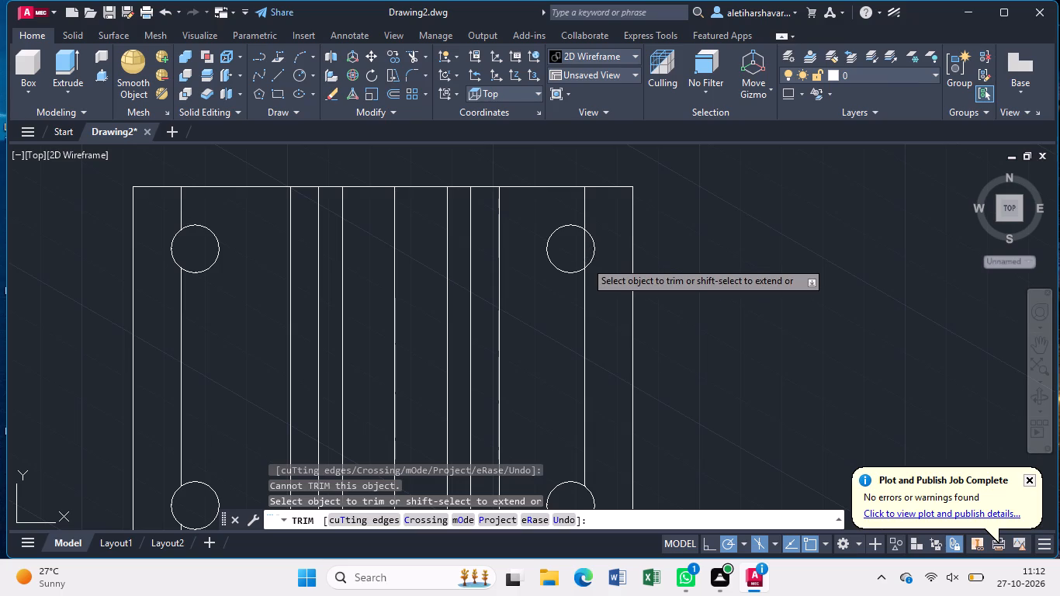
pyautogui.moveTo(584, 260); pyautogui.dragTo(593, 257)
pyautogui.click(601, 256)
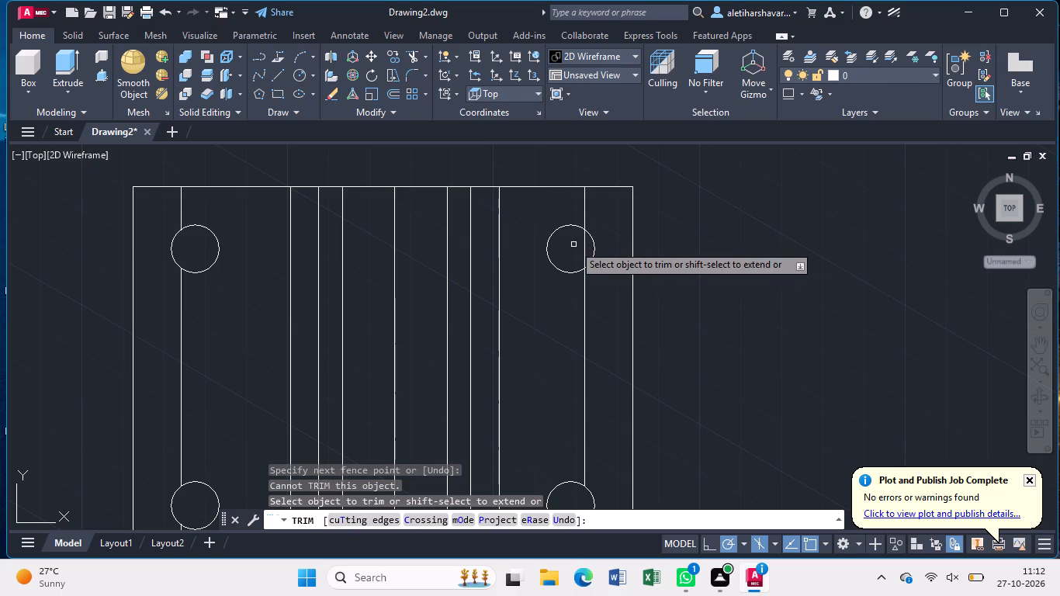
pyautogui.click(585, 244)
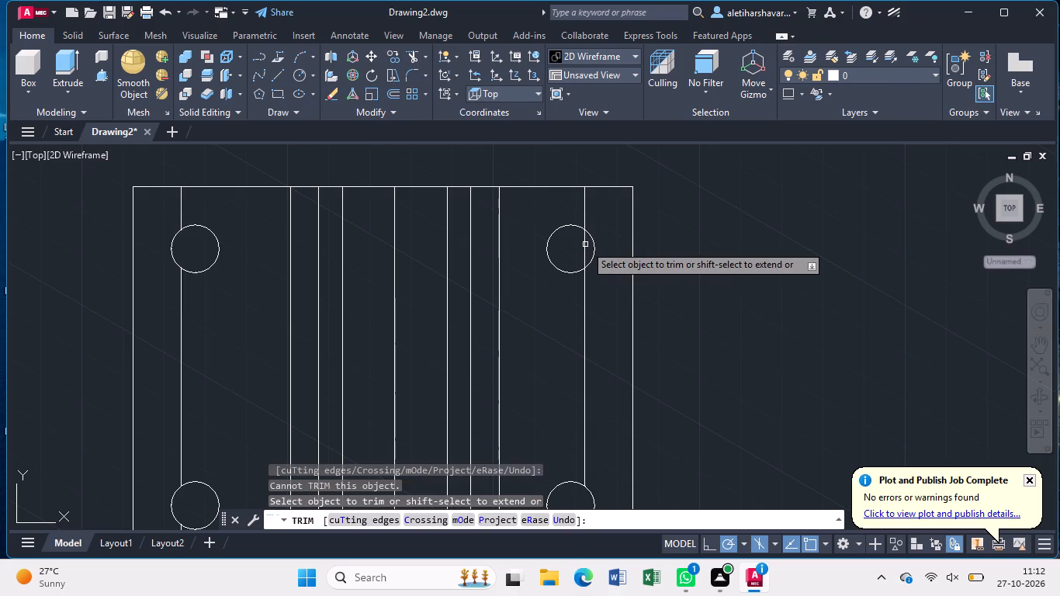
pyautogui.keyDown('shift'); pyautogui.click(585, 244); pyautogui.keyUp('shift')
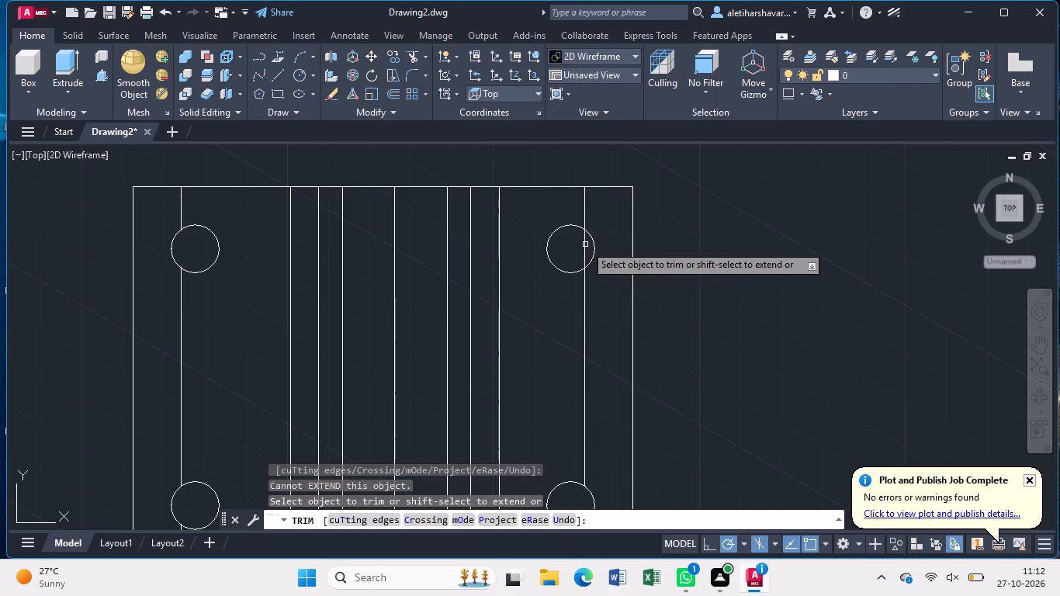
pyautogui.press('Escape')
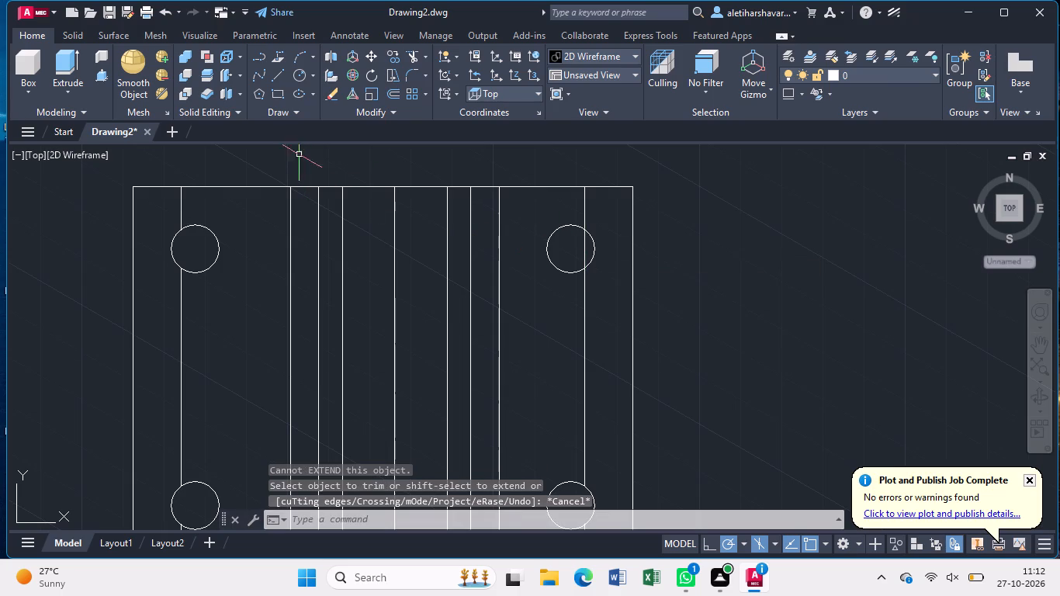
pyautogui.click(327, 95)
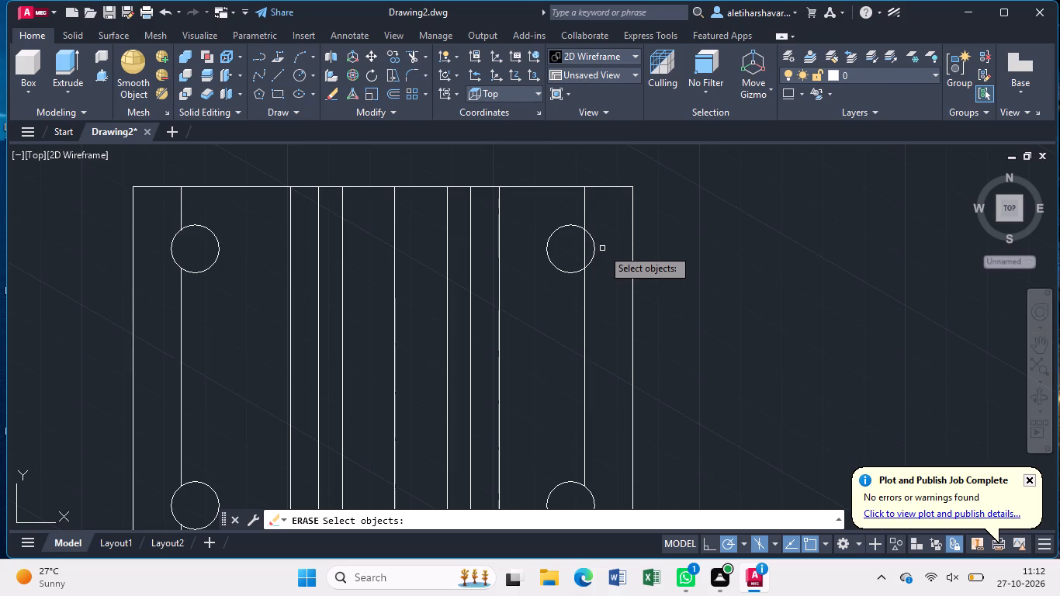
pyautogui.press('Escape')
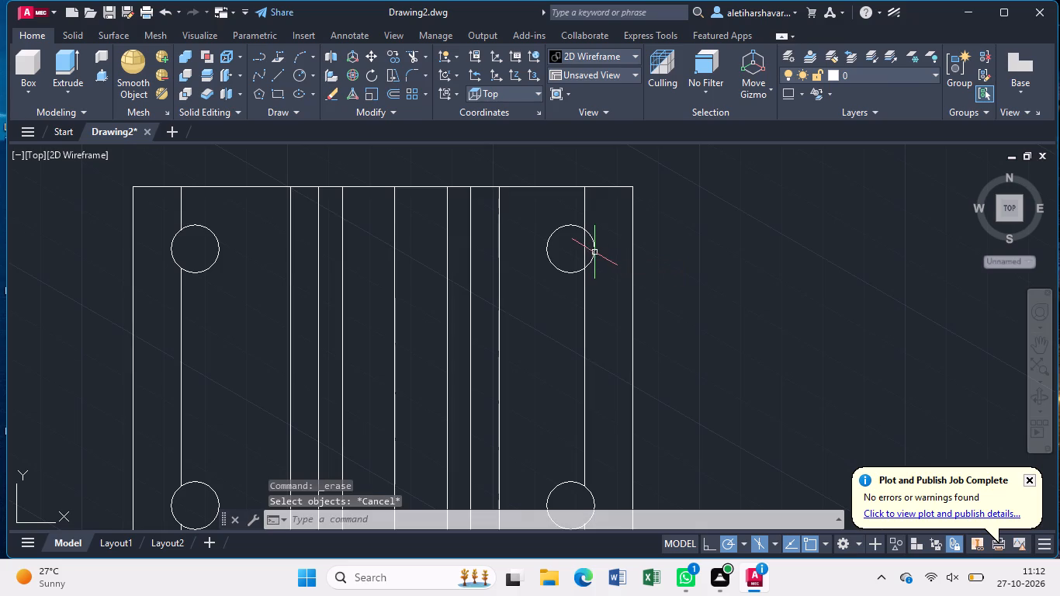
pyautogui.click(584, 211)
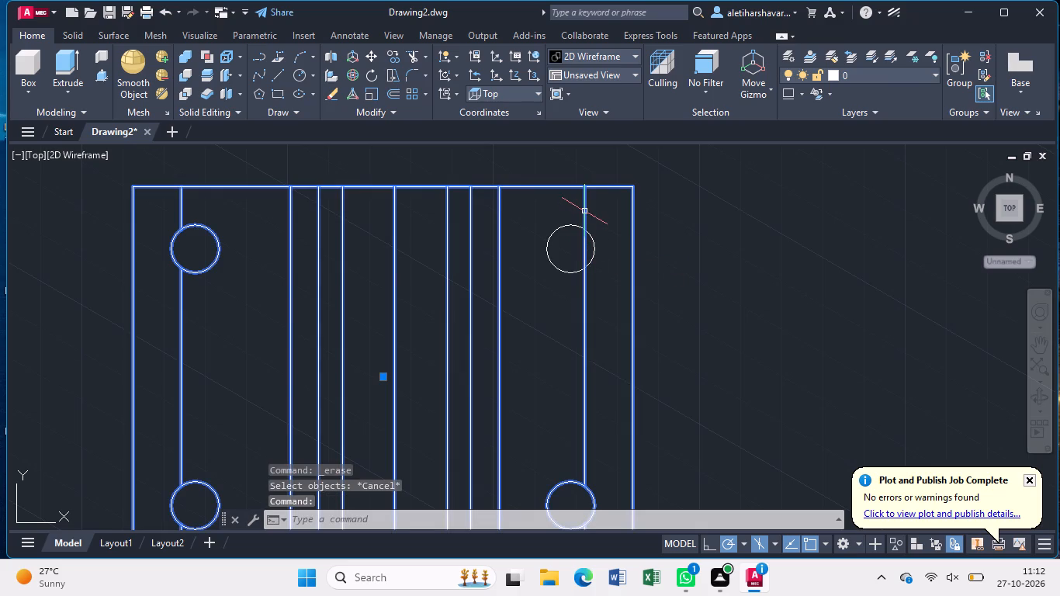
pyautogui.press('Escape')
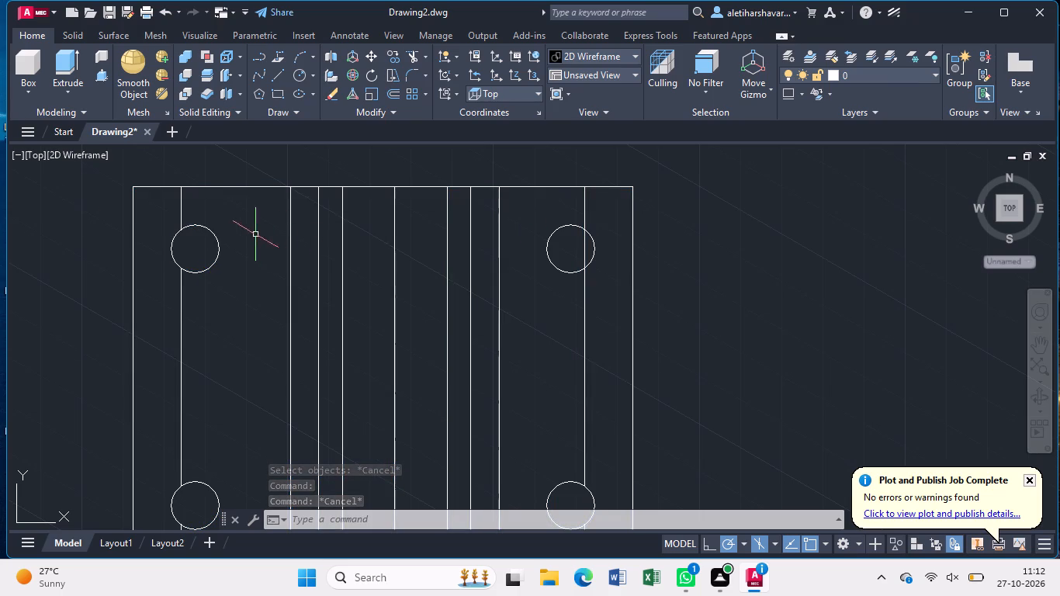
# Display the model in the Shaded with edges visual style.
pyautogui.click(79, 153)
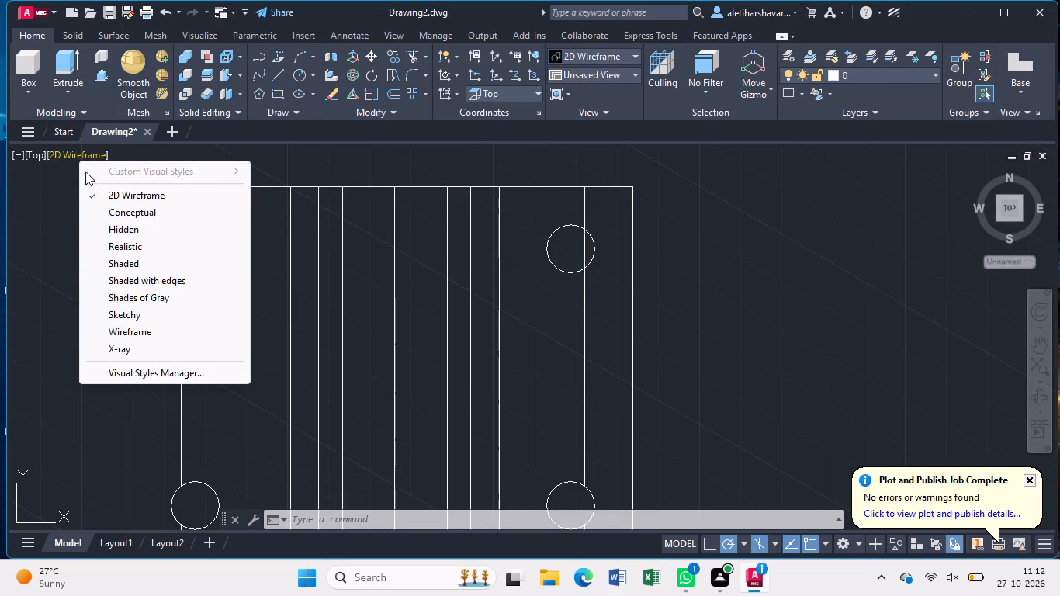
pyautogui.click(148, 287)
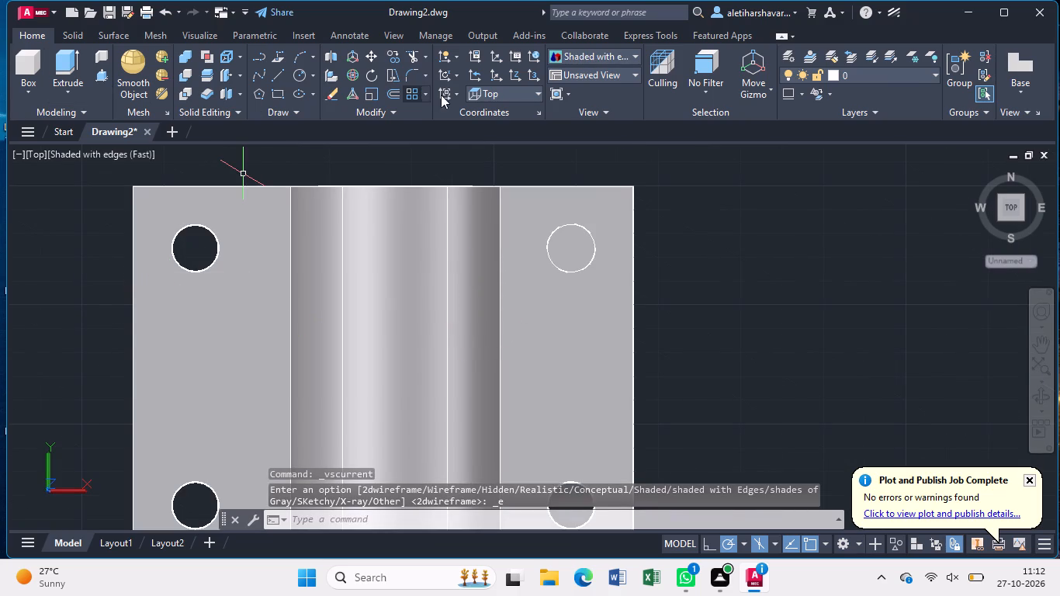
# Press-pull the area inside the back-right circle by a height of 10.
pyautogui.click(101, 77)
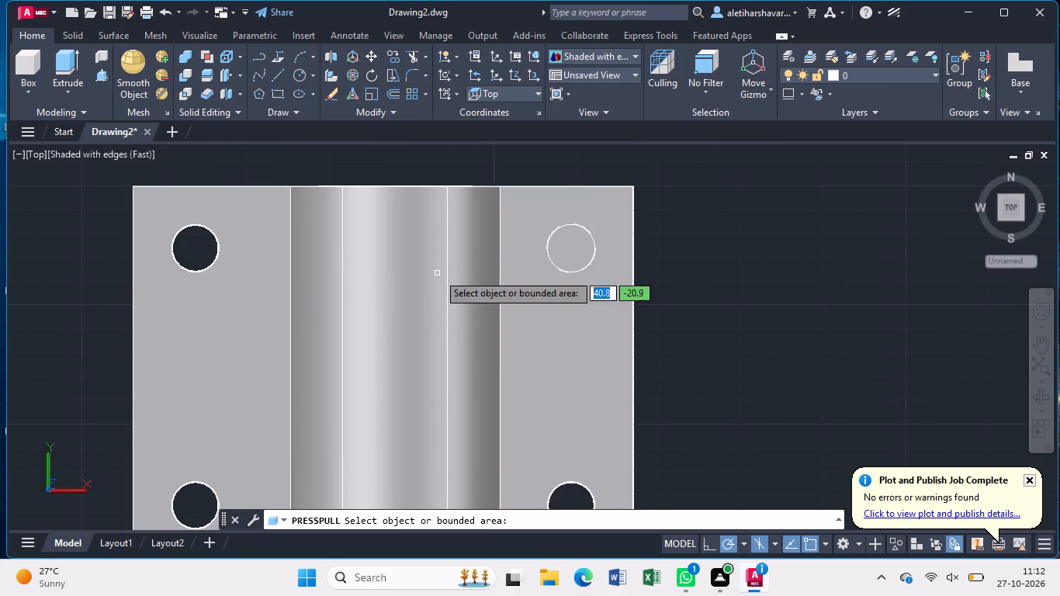
pyautogui.click(566, 259)
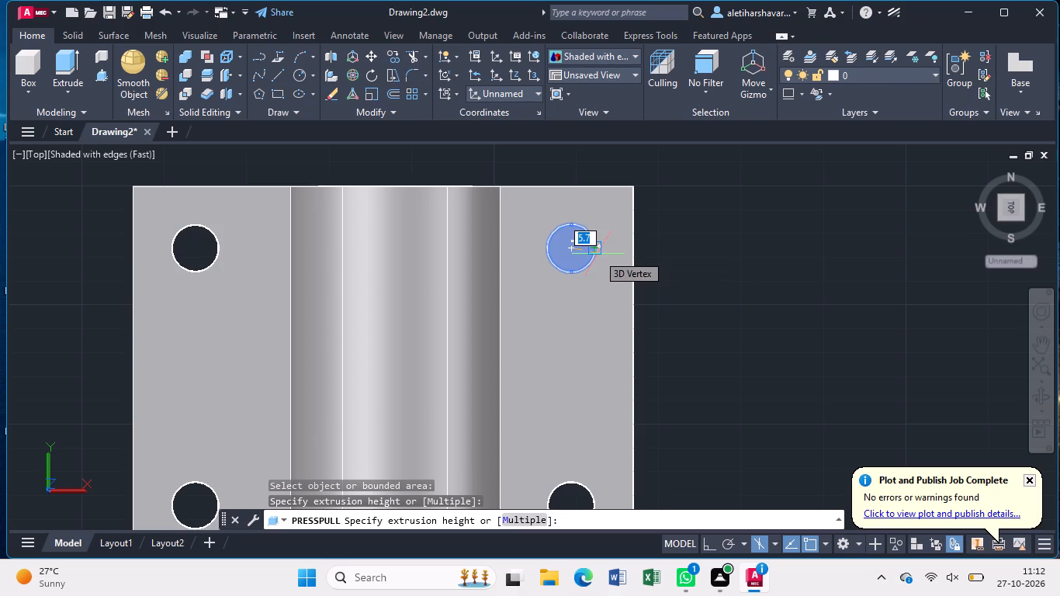
pyautogui.write('10')
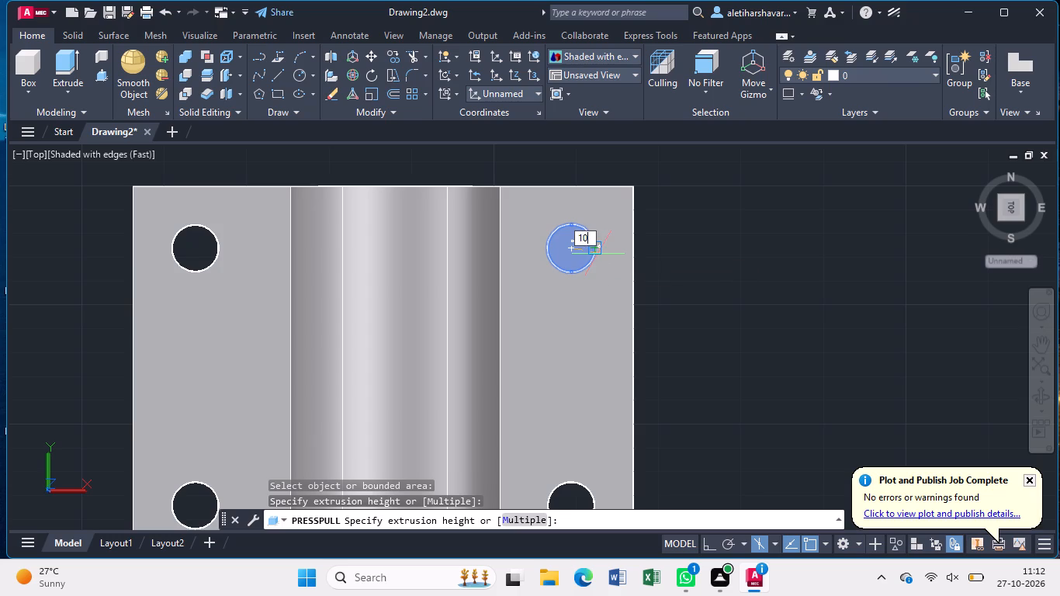
pyautogui.press('Return')
pyautogui.press('Escape')
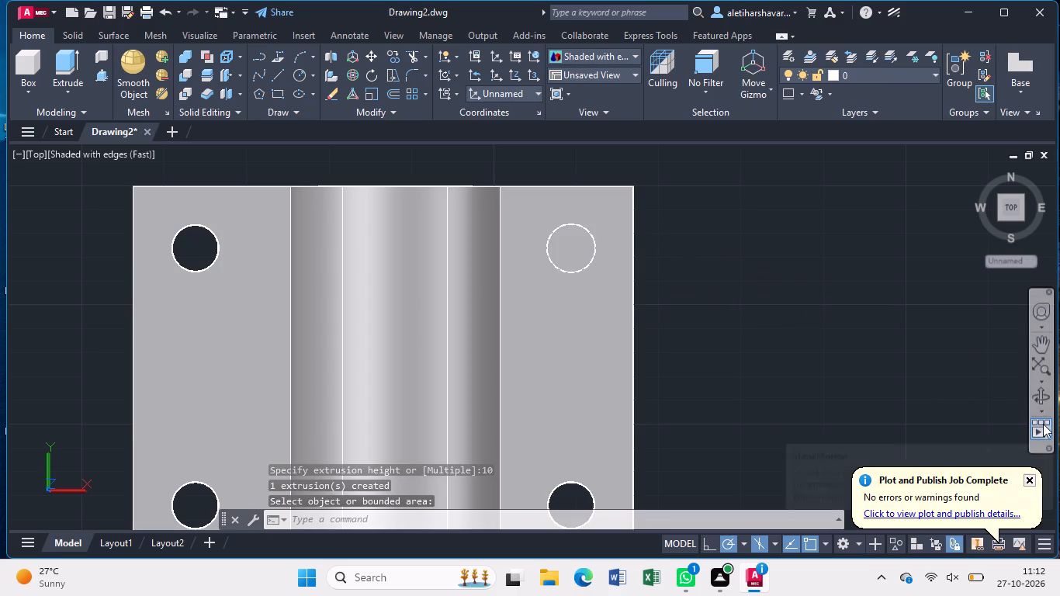
# Press-pull the top face of the back-right cylinder downward through the foot, past its underside.
pyautogui.click(1037, 397)
pyautogui.moveTo(817, 401); pyautogui.dragTo(746, 392)
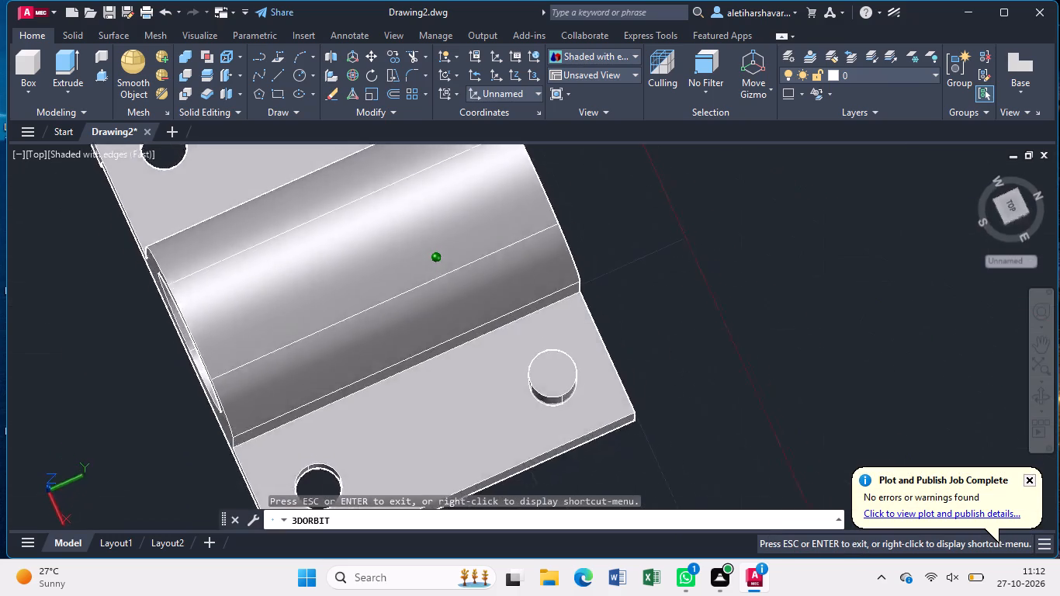
pyautogui.moveTo(746, 392); pyautogui.dragTo(667, 311)
pyautogui.moveTo(623, 451); pyautogui.dragTo(623, 412)
pyautogui.press('Escape')
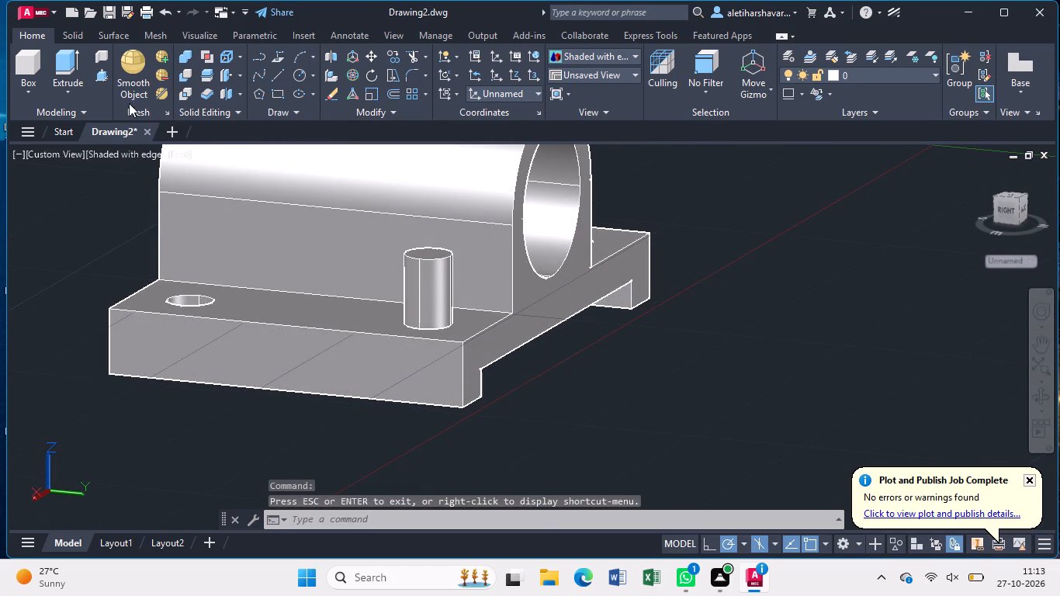
pyautogui.click(103, 74)
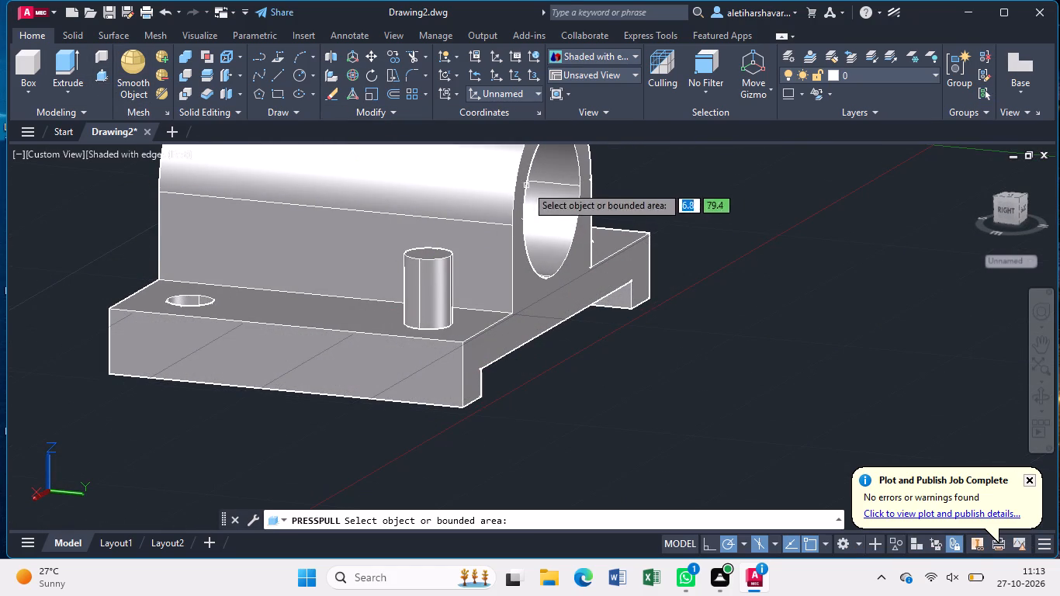
pyautogui.click(420, 256)
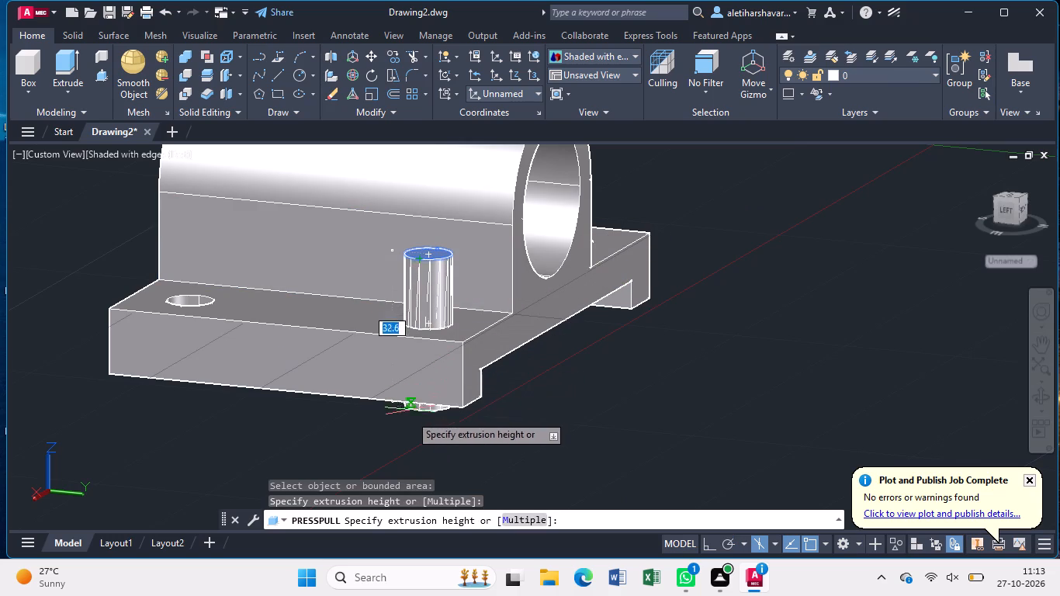
pyautogui.click(404, 456)
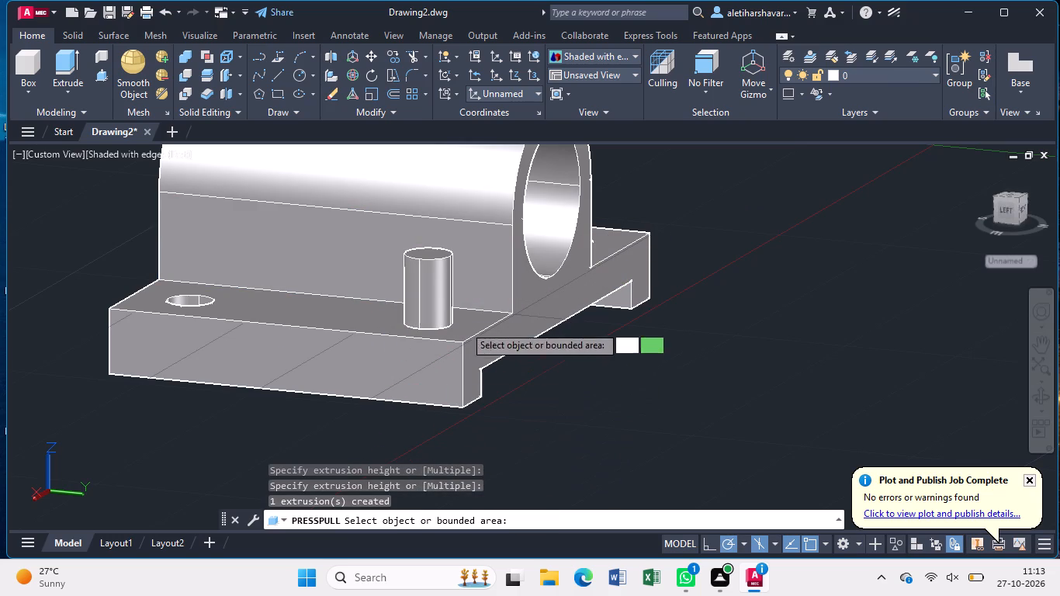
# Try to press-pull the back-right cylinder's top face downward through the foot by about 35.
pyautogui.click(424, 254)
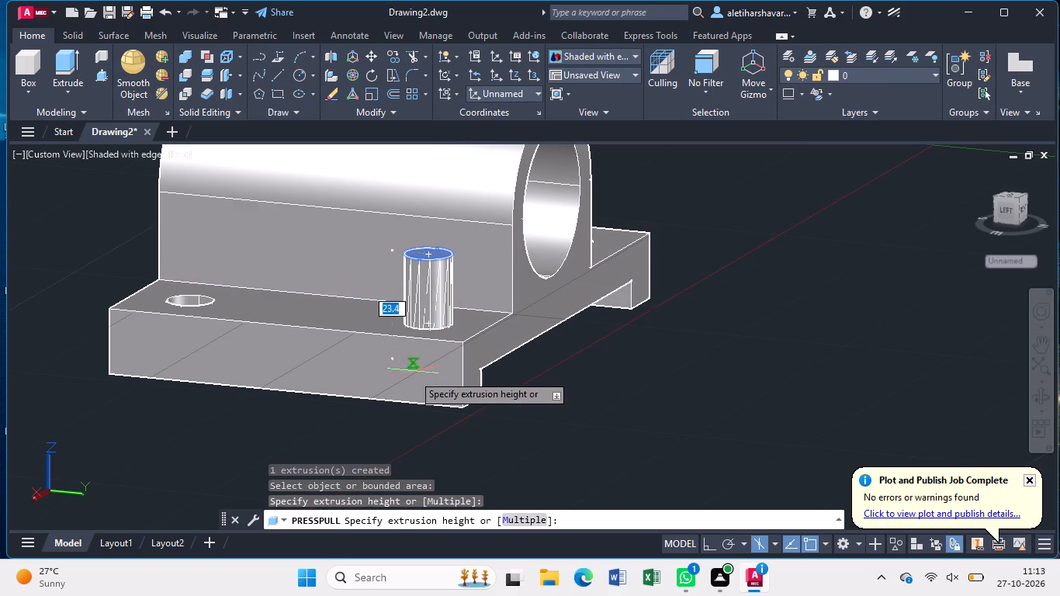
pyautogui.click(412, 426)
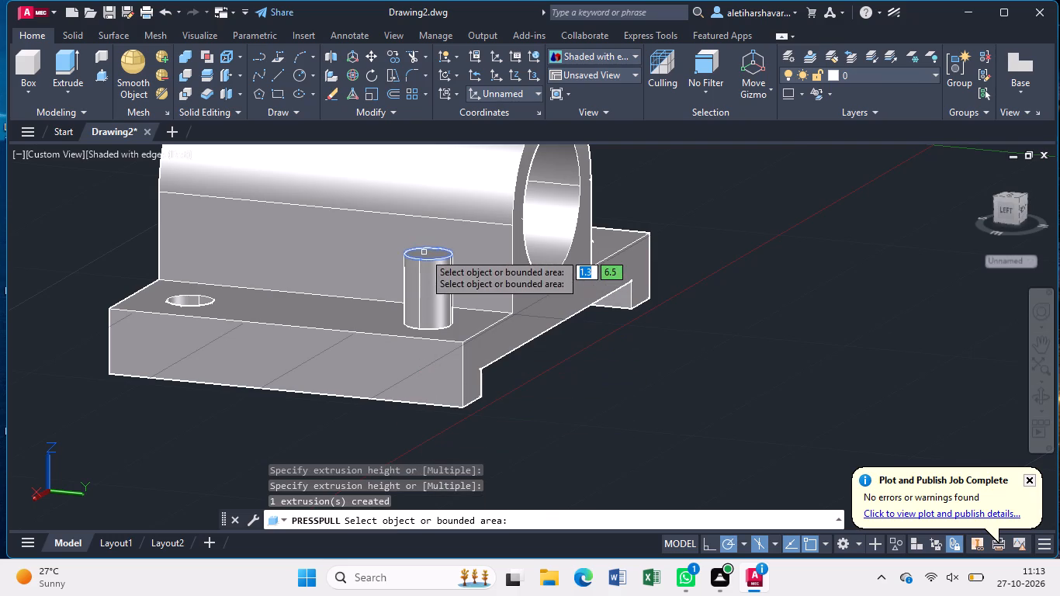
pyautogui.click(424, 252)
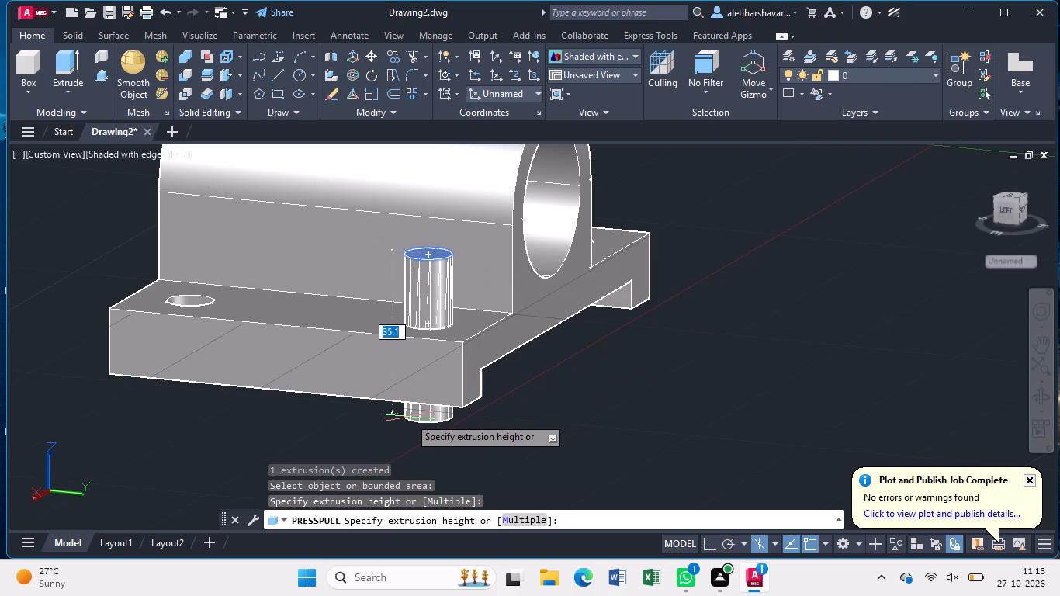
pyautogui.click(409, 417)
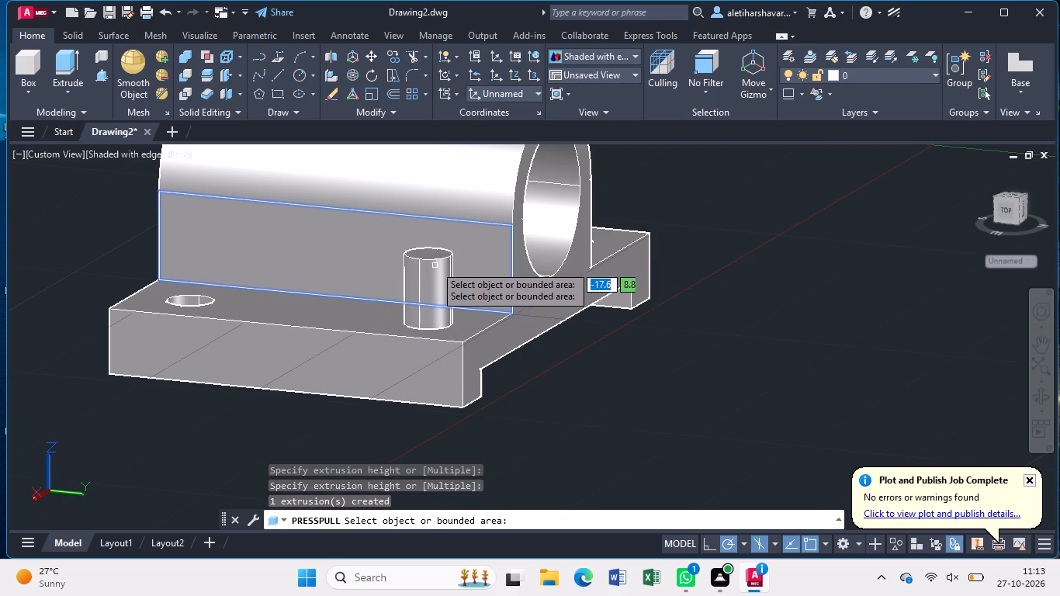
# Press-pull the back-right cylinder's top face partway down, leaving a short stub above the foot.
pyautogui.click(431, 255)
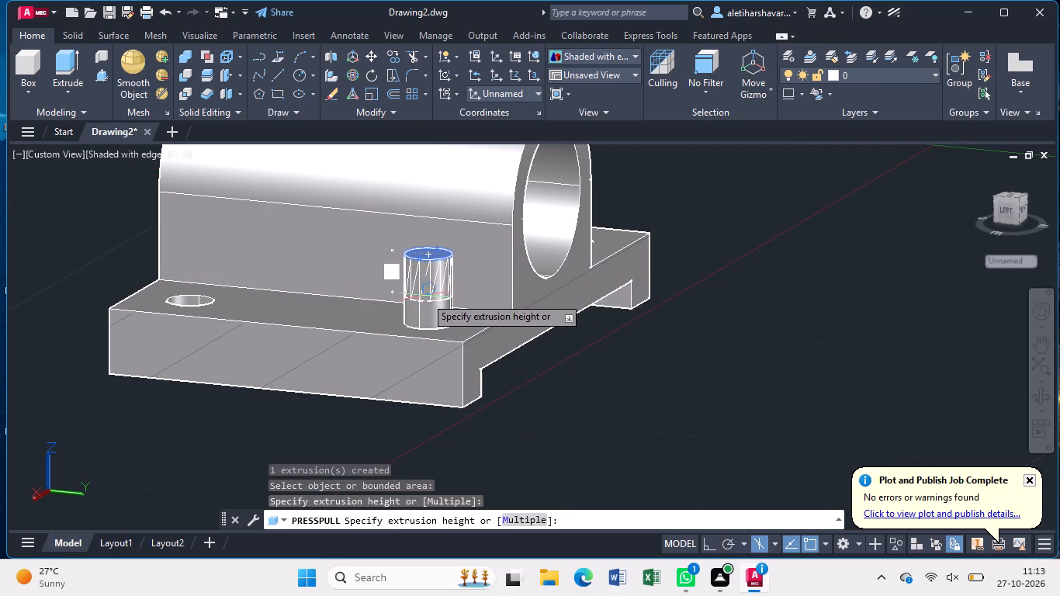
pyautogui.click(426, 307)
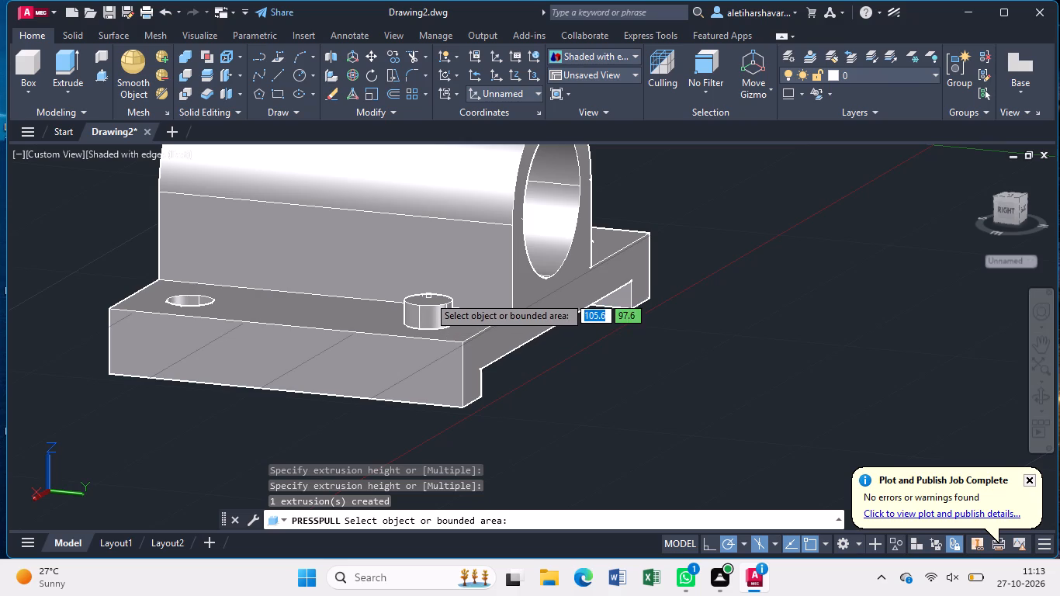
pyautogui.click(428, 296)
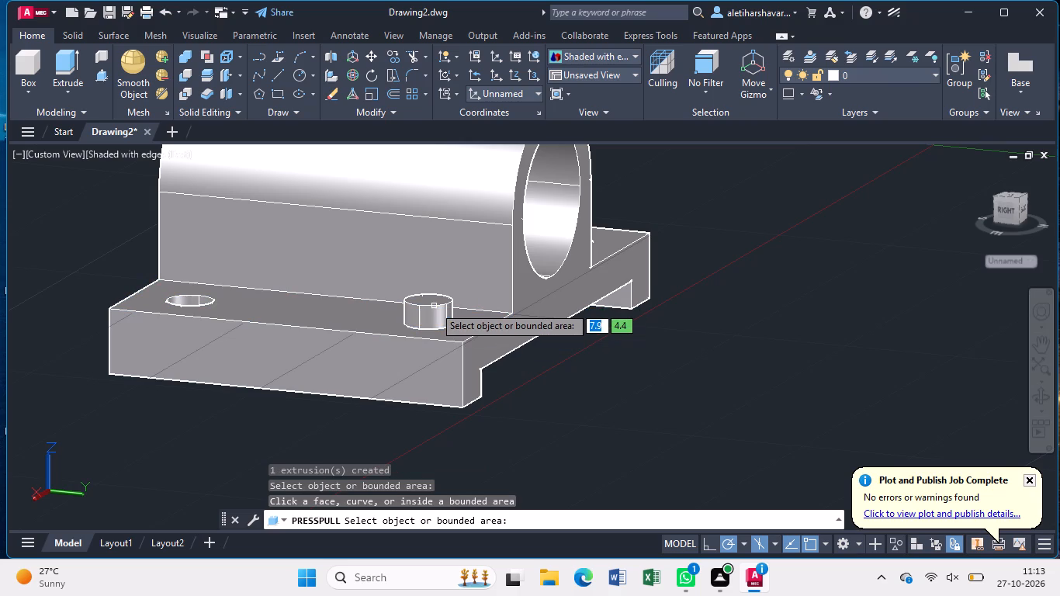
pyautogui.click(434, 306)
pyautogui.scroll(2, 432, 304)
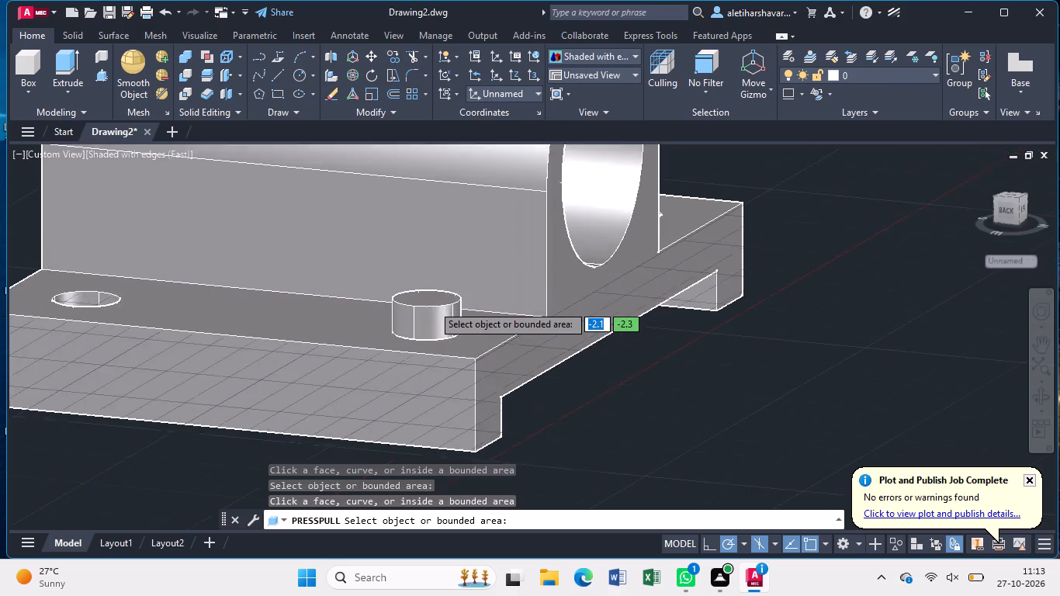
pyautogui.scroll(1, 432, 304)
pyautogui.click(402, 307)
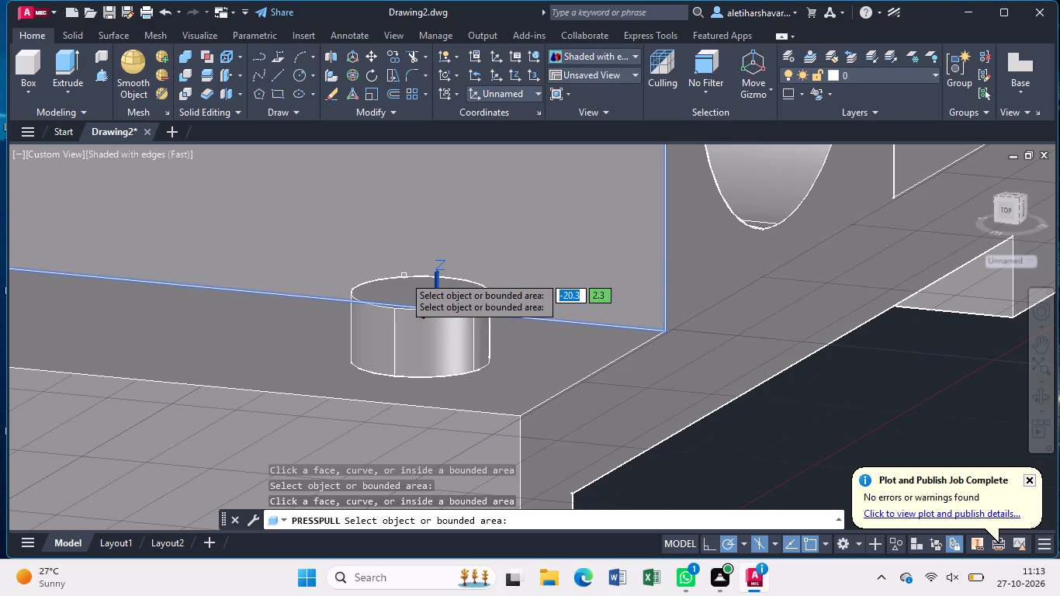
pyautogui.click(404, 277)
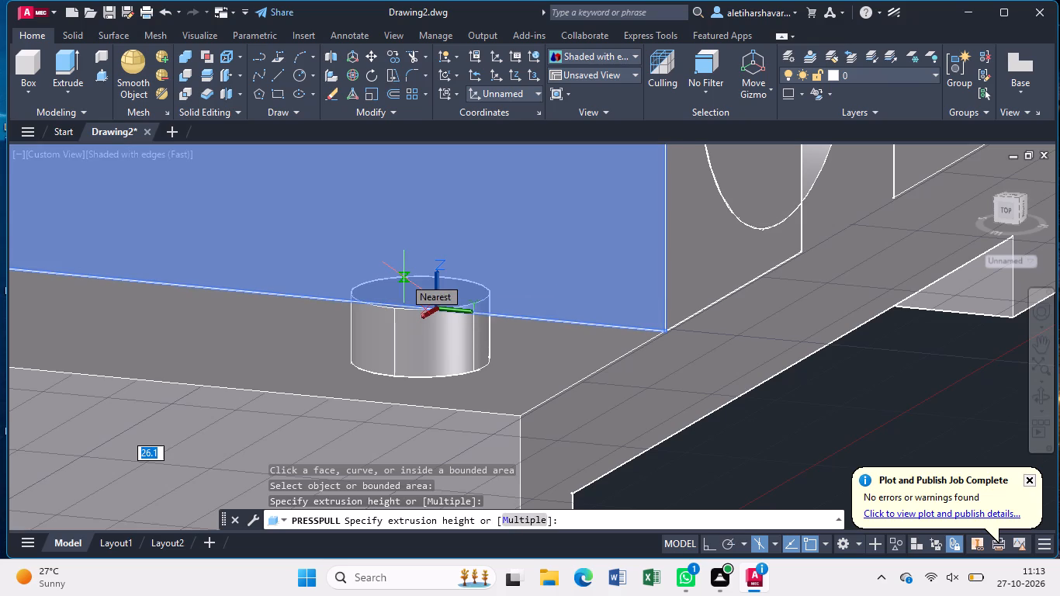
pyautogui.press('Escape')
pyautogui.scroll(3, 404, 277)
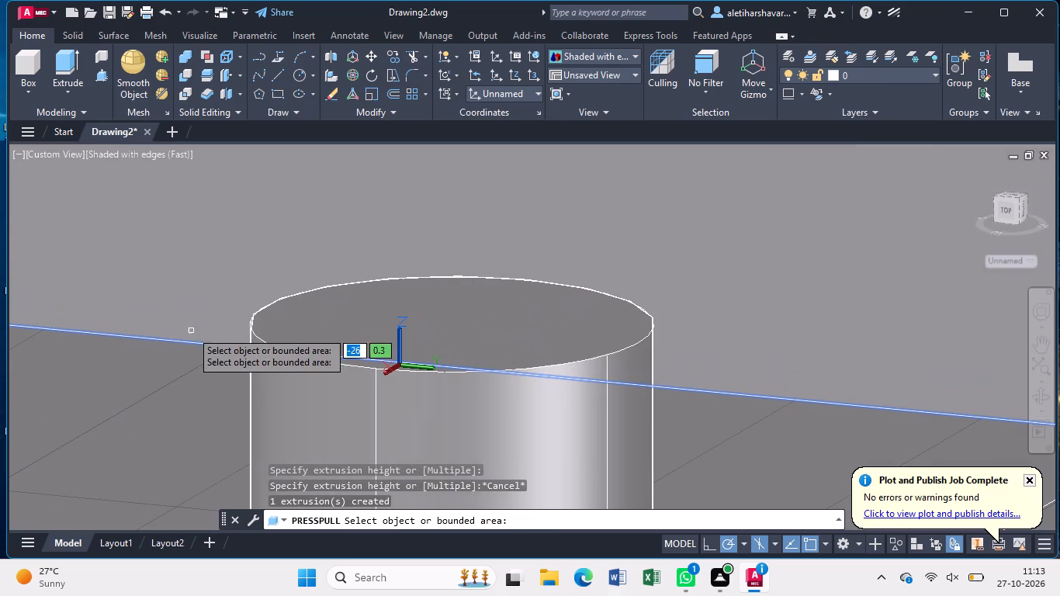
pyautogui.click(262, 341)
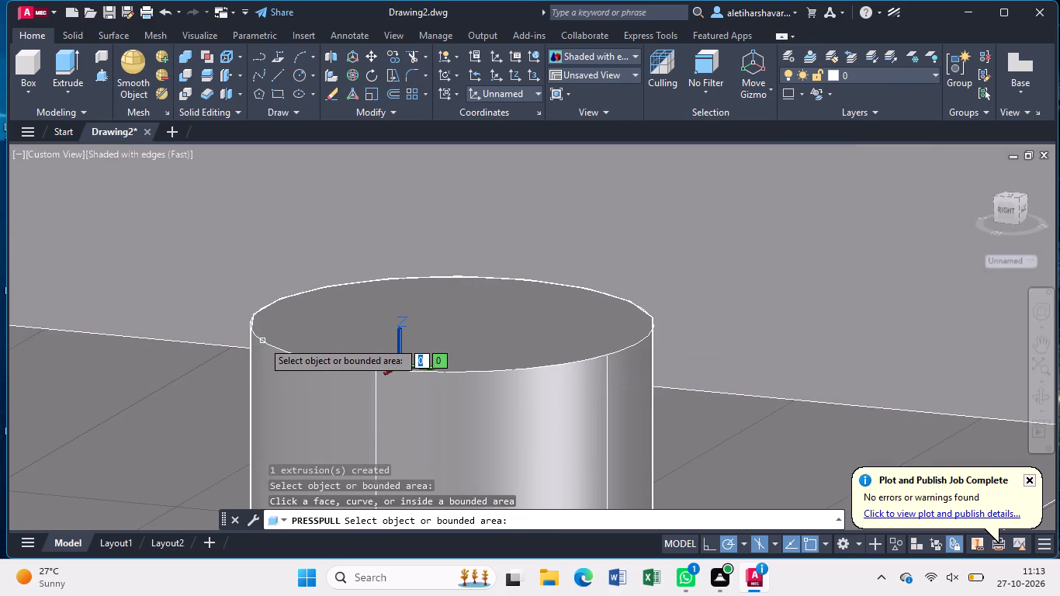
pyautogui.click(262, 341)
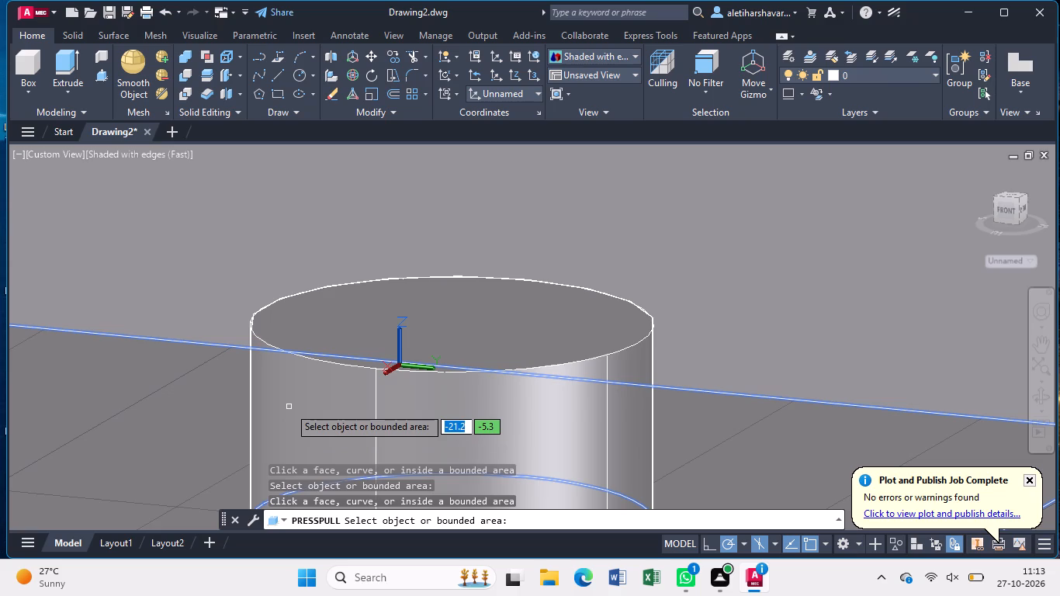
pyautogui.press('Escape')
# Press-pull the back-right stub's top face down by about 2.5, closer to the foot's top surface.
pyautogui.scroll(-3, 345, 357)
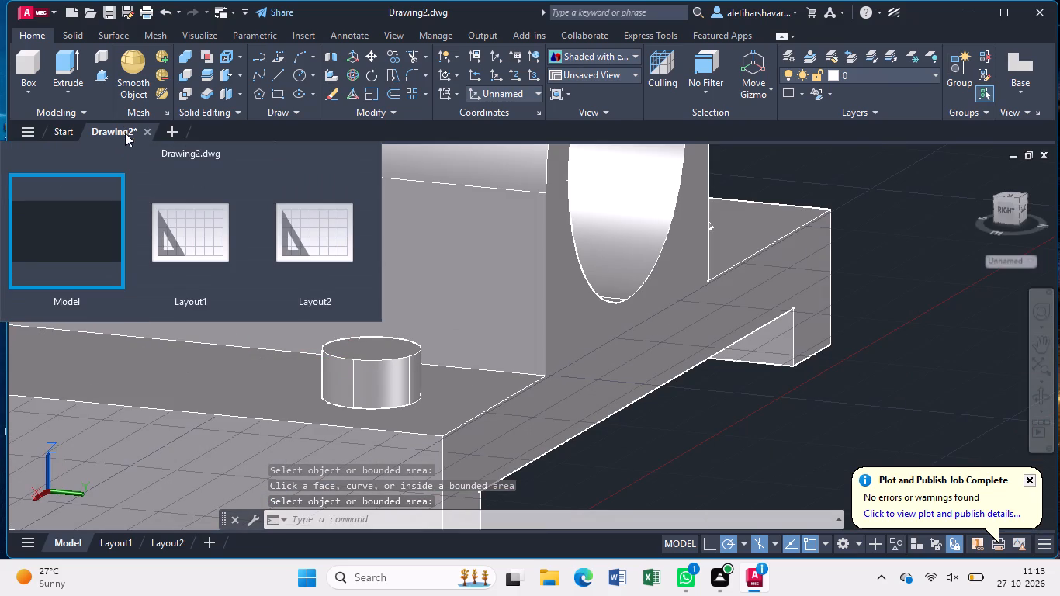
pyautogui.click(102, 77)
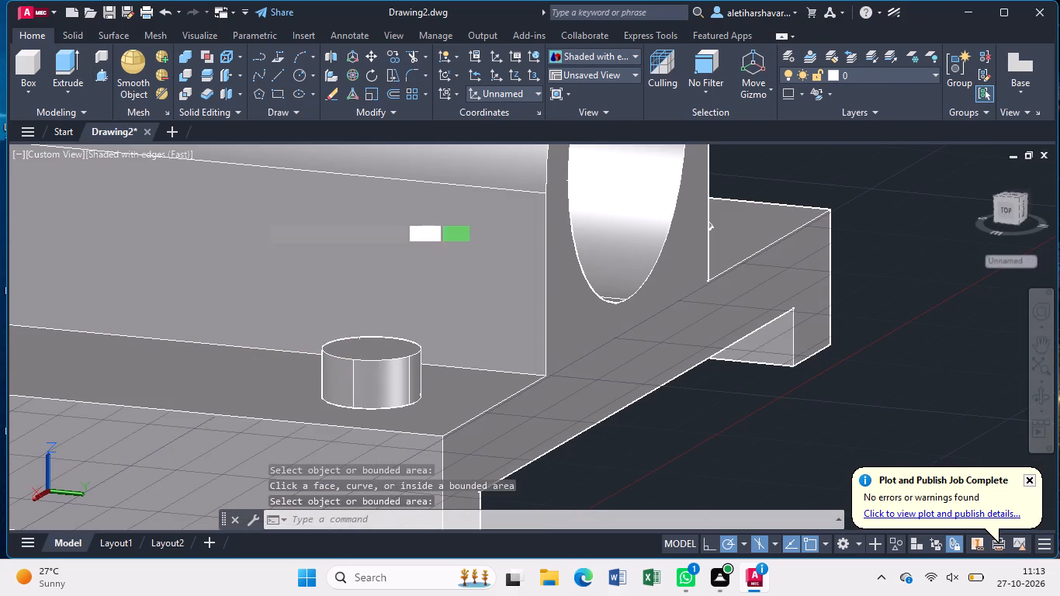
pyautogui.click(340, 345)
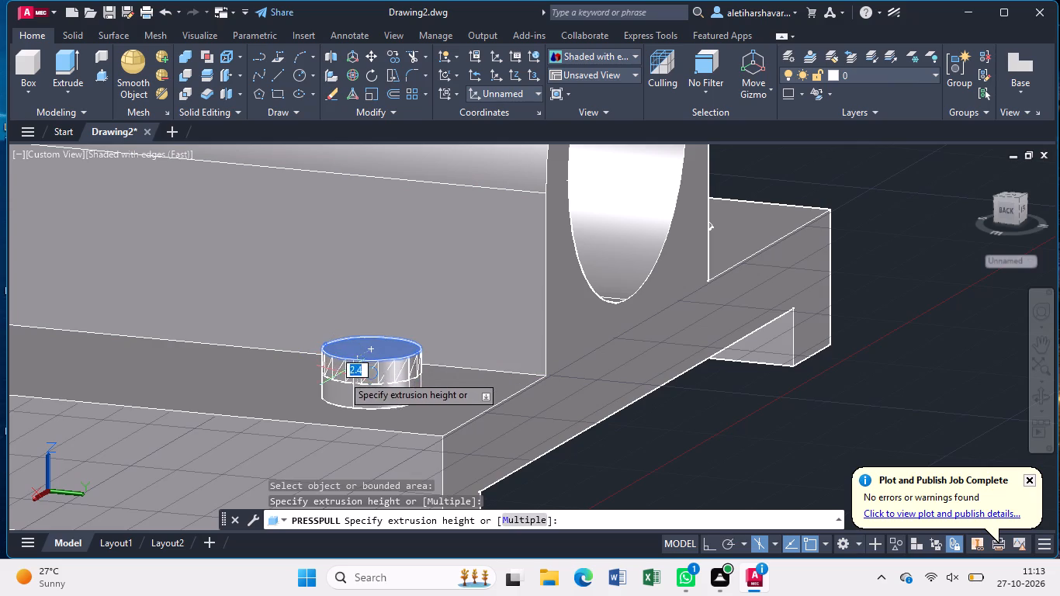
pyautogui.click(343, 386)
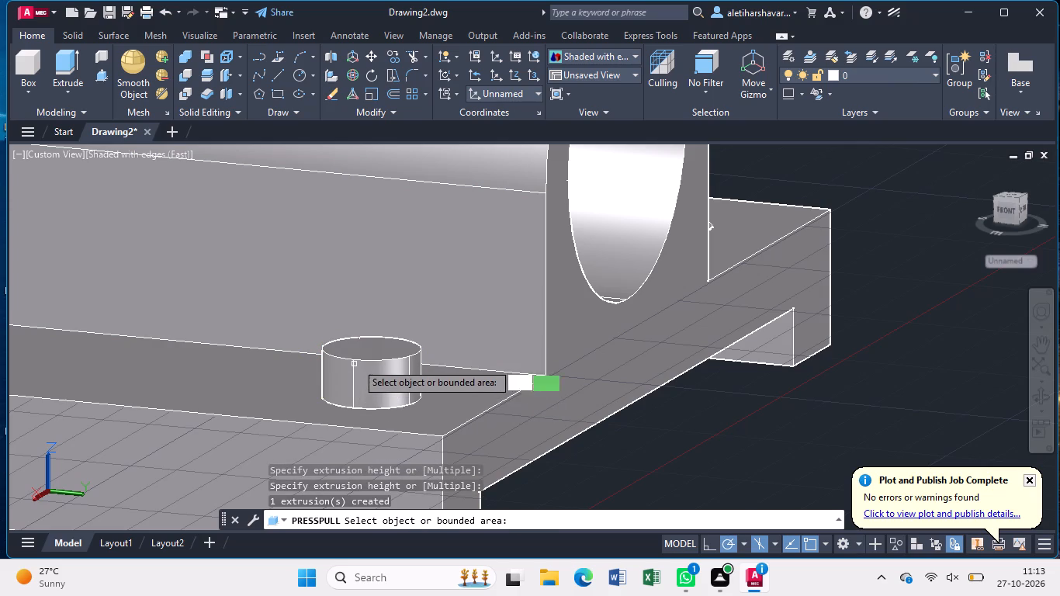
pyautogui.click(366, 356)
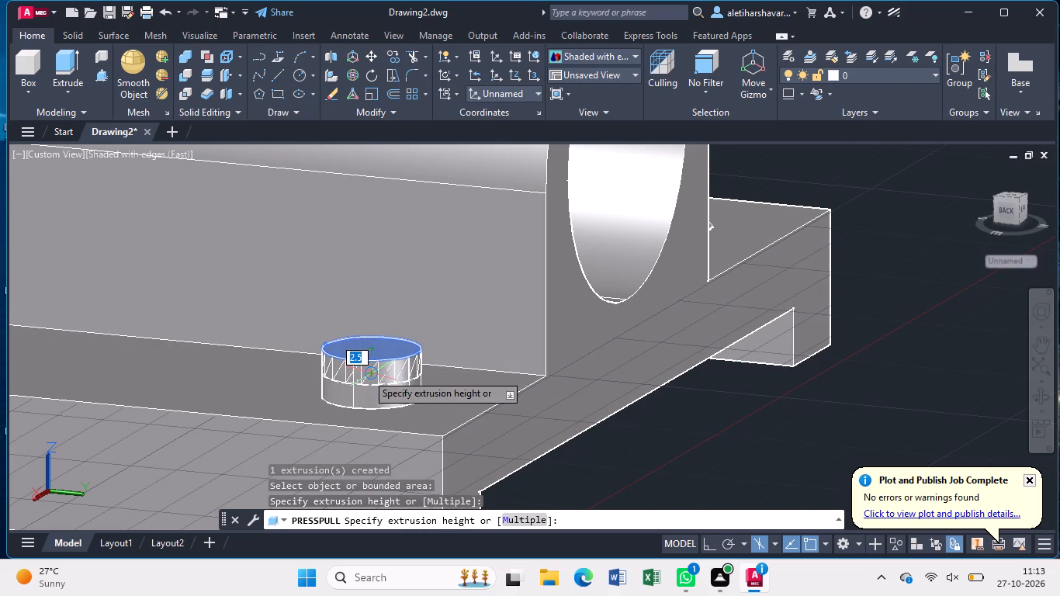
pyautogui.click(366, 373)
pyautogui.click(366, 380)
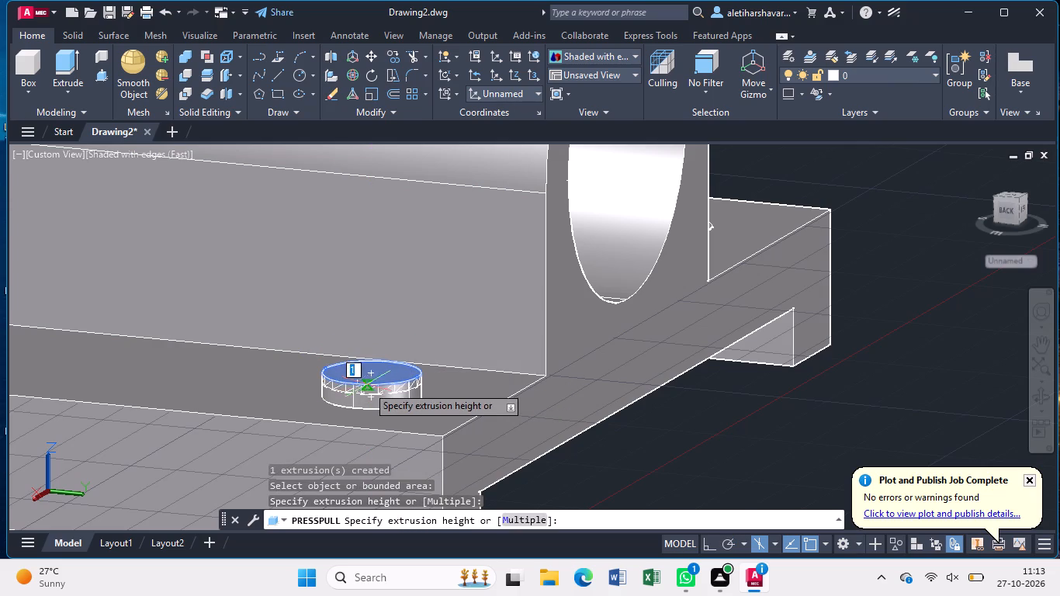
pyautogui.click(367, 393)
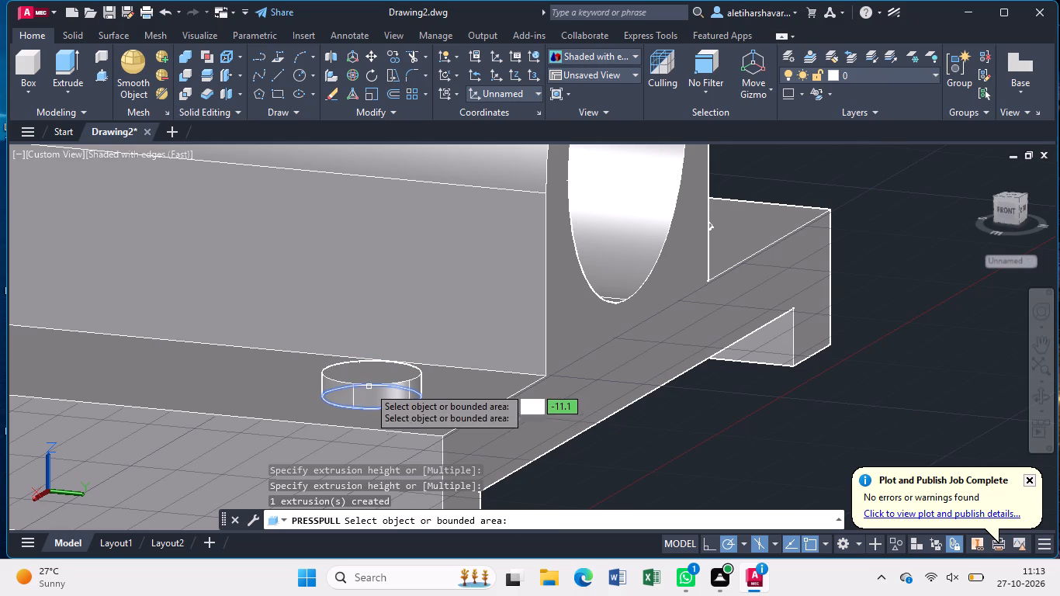
# Press-pull the circular area at the base of the back-right stub downward into the foot.
pyautogui.click(369, 386)
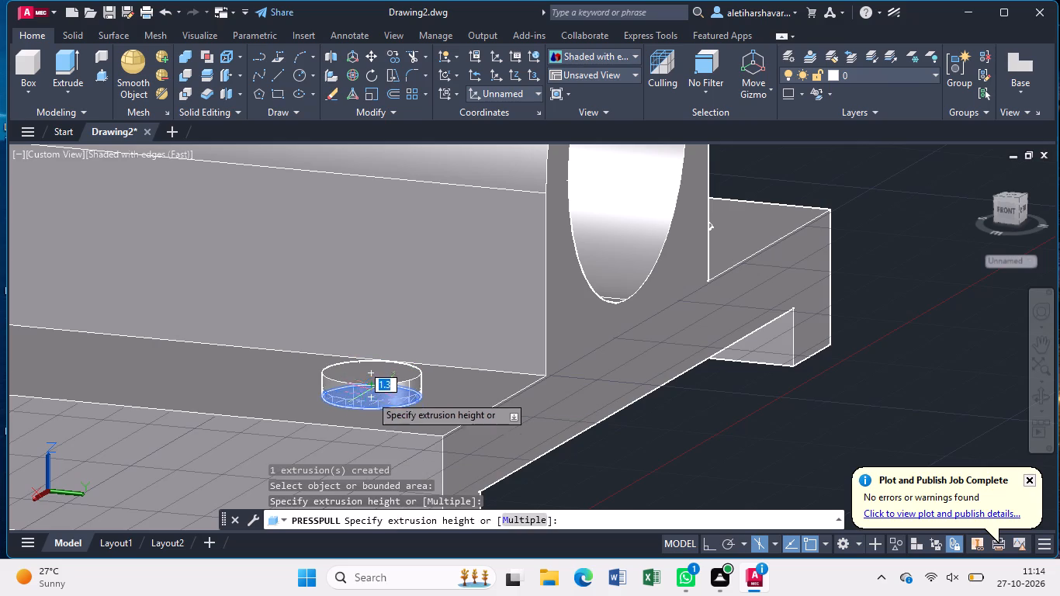
pyautogui.click(374, 425)
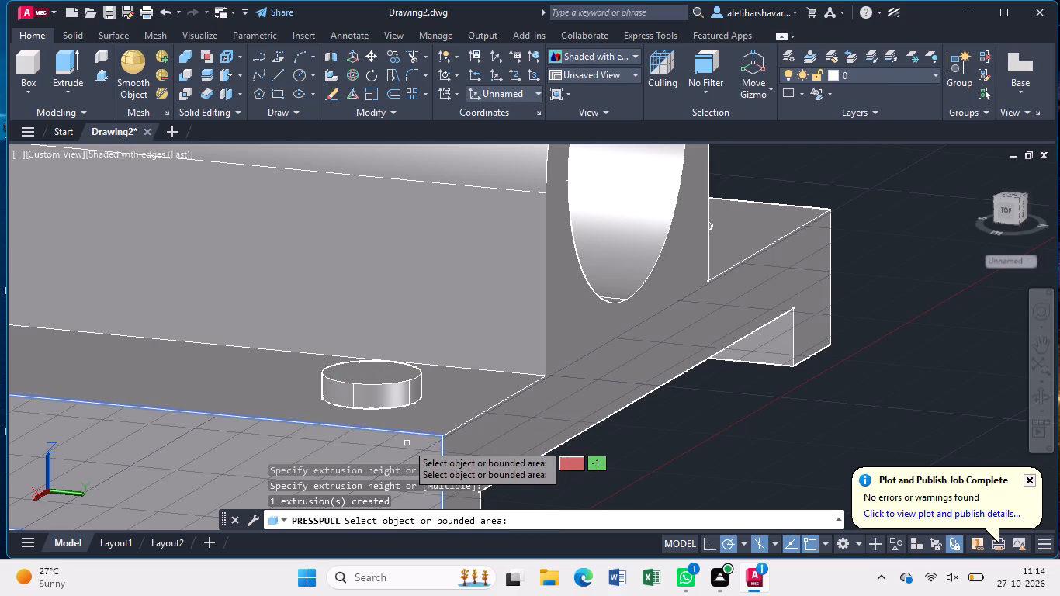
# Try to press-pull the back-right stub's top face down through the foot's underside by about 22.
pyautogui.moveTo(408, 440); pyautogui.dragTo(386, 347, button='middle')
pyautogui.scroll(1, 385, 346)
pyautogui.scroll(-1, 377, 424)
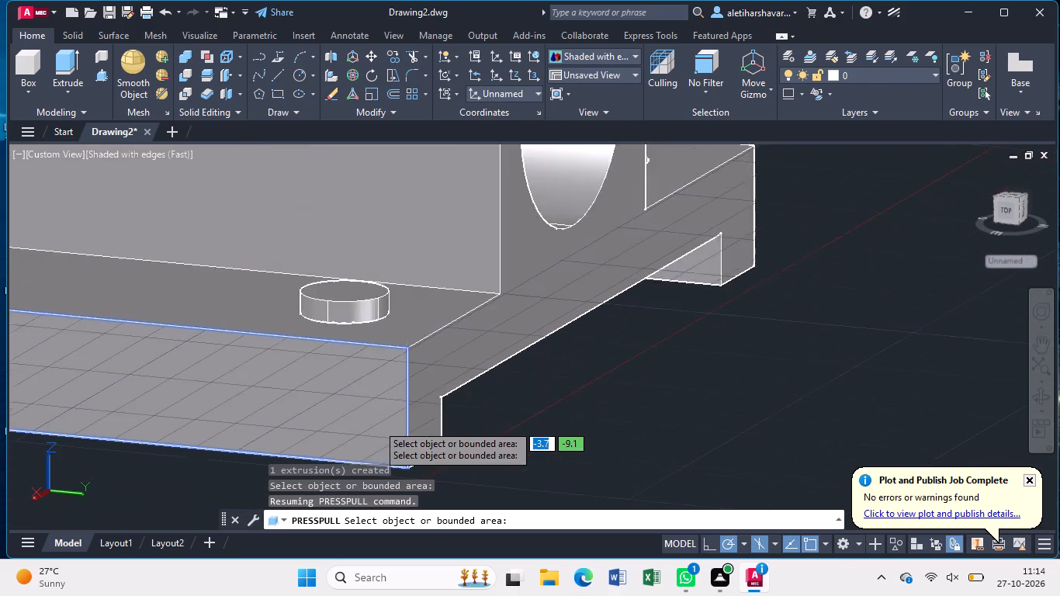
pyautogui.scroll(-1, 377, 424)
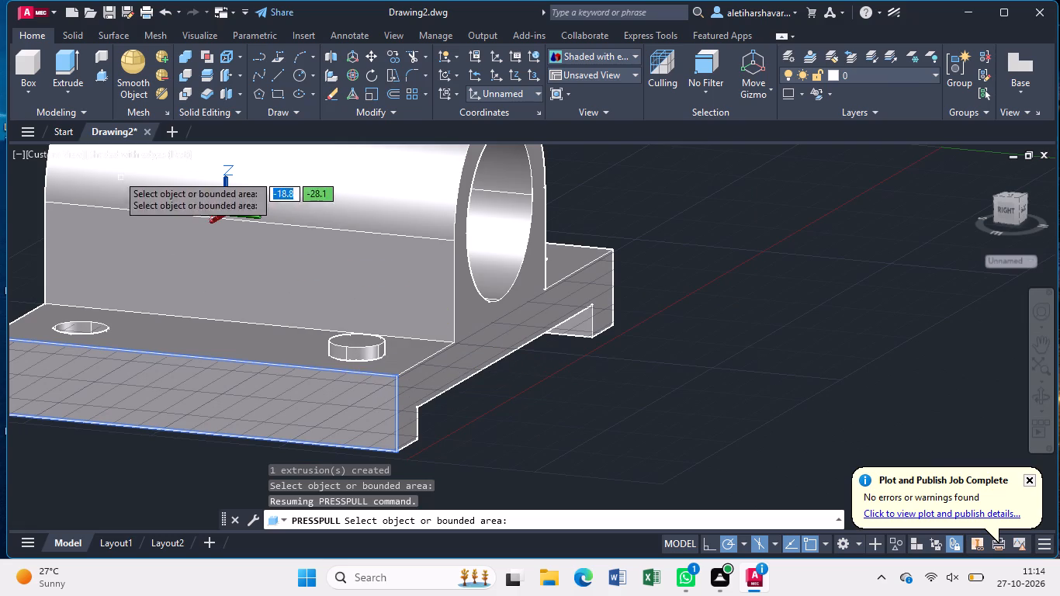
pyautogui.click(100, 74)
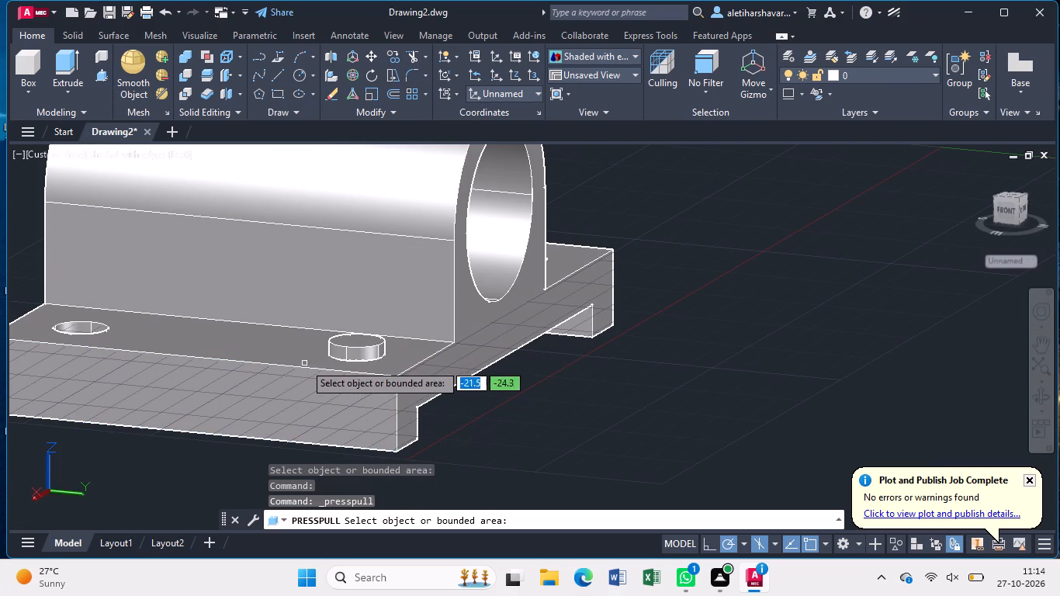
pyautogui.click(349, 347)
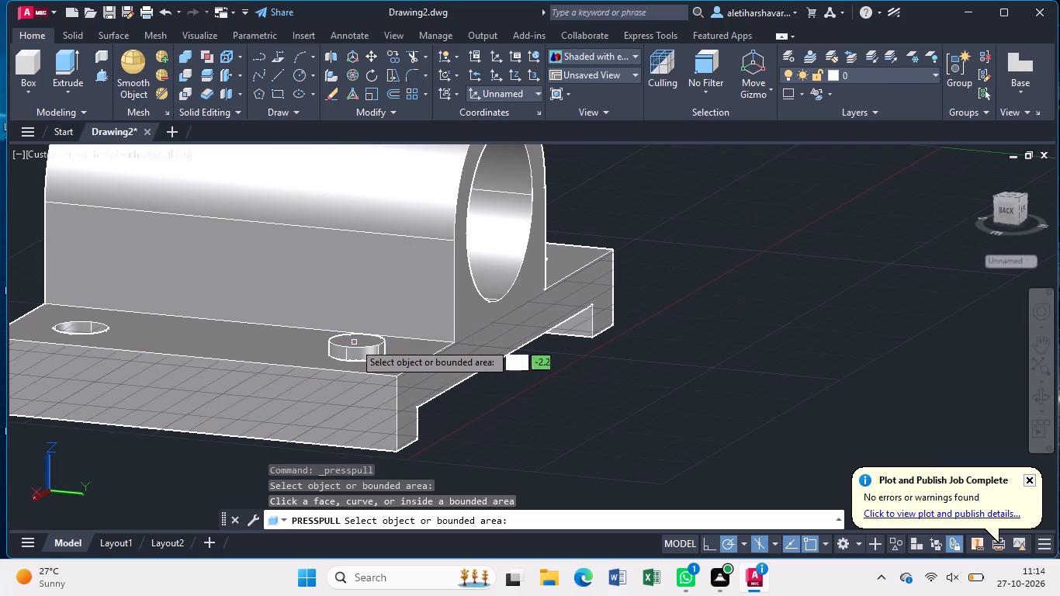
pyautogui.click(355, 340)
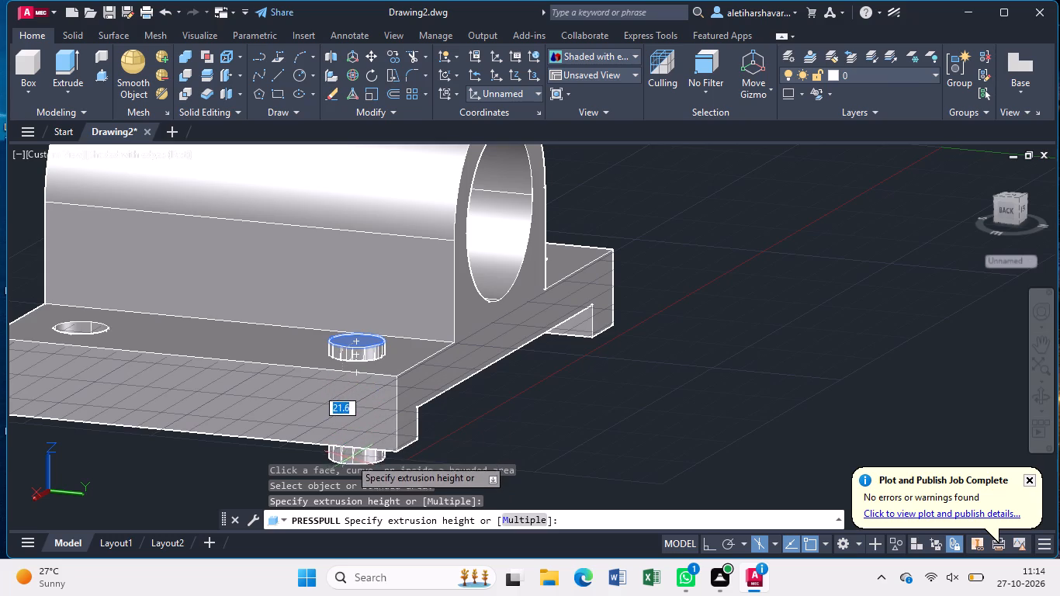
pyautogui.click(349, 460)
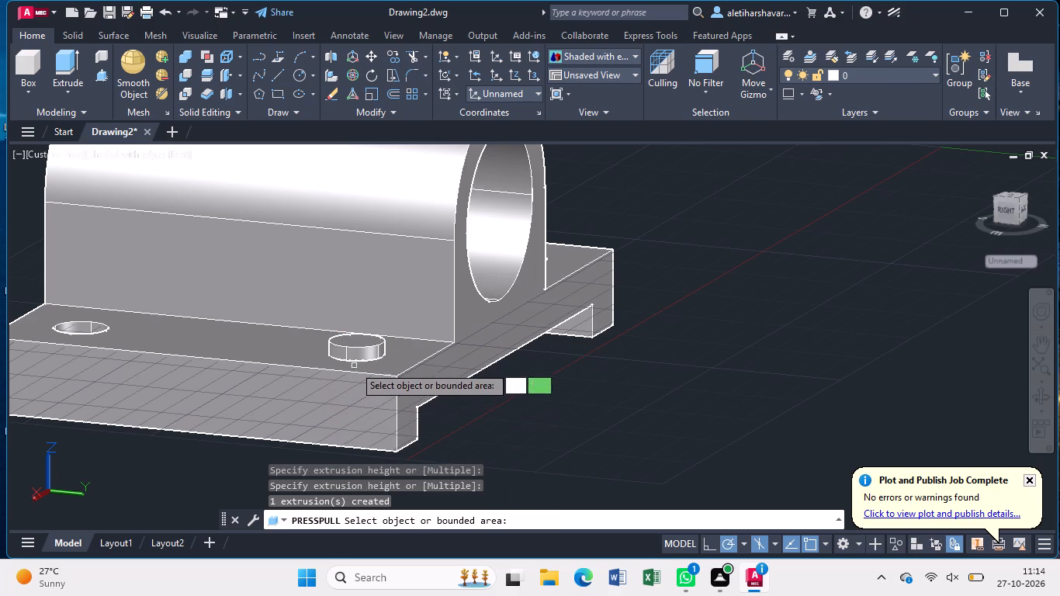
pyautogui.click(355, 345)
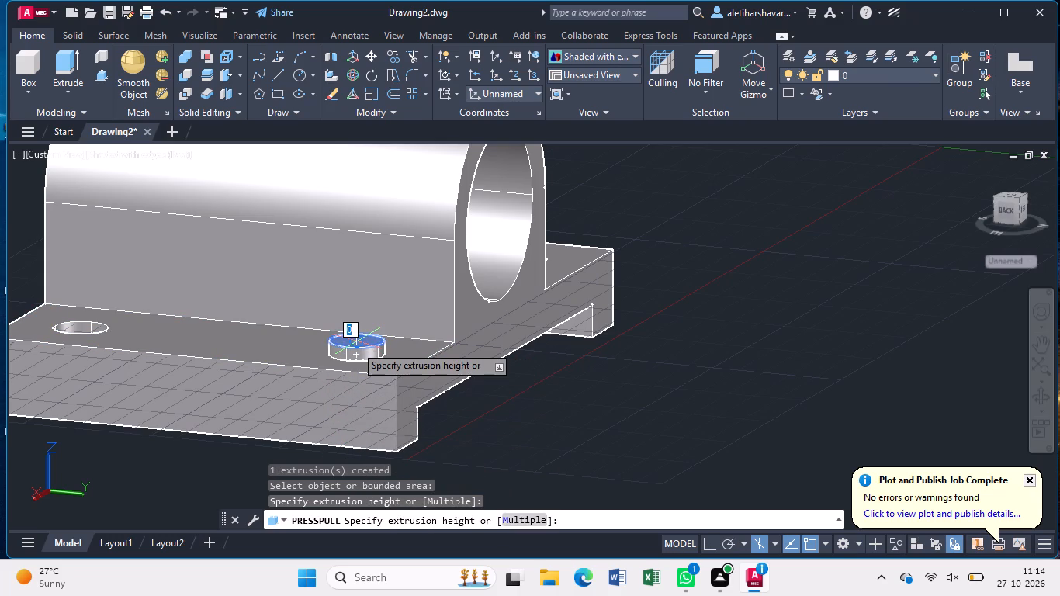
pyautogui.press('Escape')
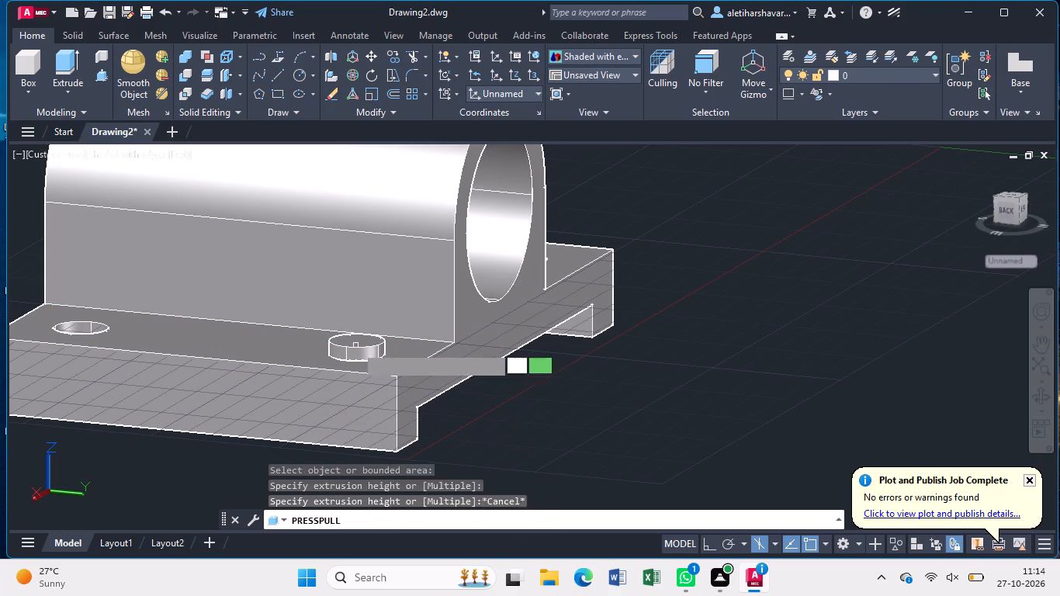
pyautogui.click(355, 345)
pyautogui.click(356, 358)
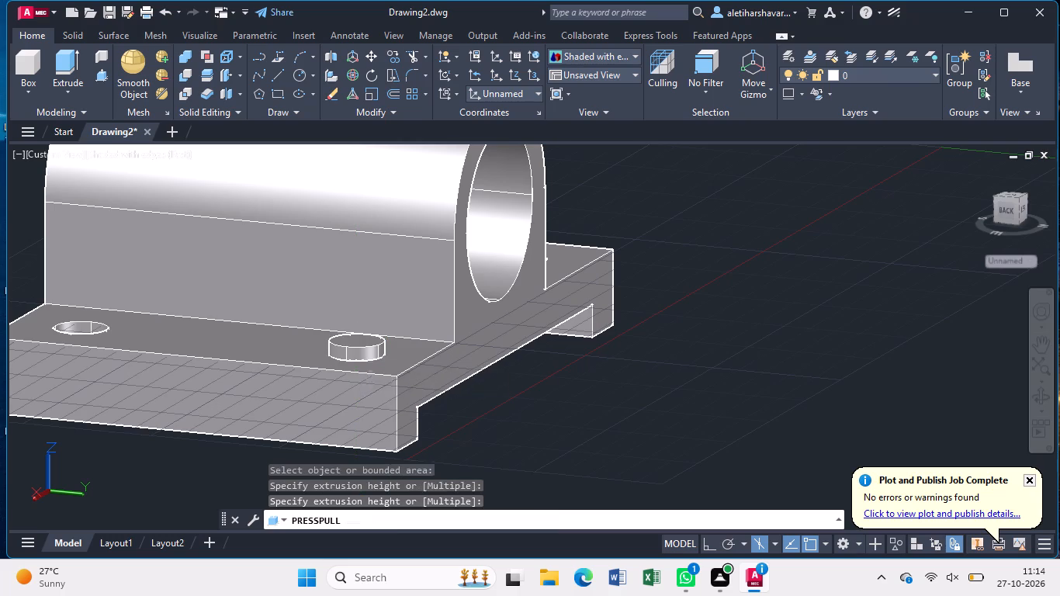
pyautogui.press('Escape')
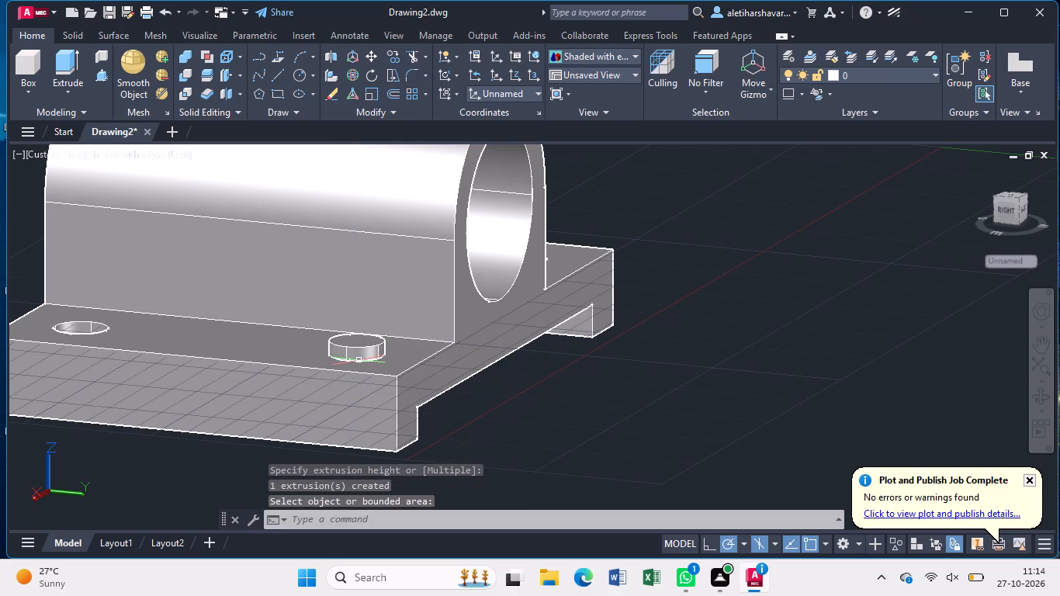
# Delete the leftover cylinder stub standing over the back-right hole.
pyautogui.click(359, 352)
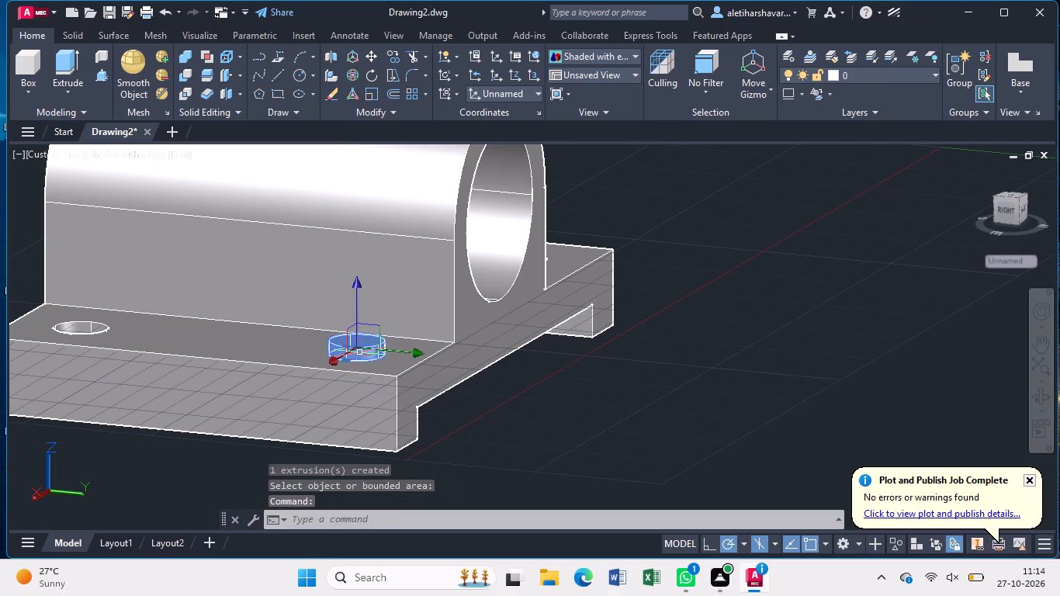
pyautogui.press('Delete')
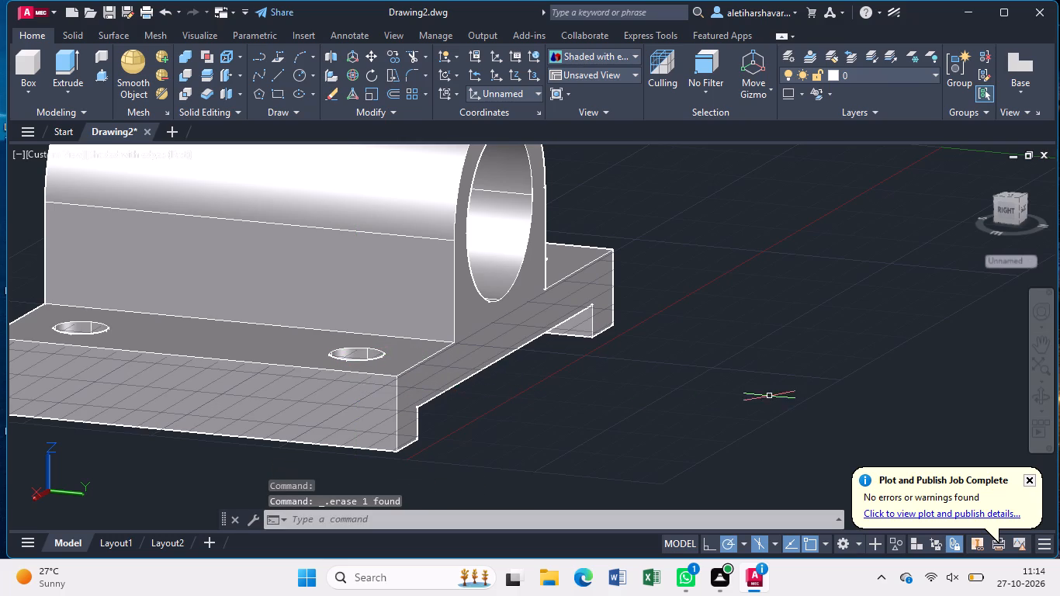
# Inspect the solid and its corner holes from several angles, finishing in the SW Isometric view.
pyautogui.click(1038, 402)
pyautogui.moveTo(598, 424); pyautogui.dragTo(677, 464)
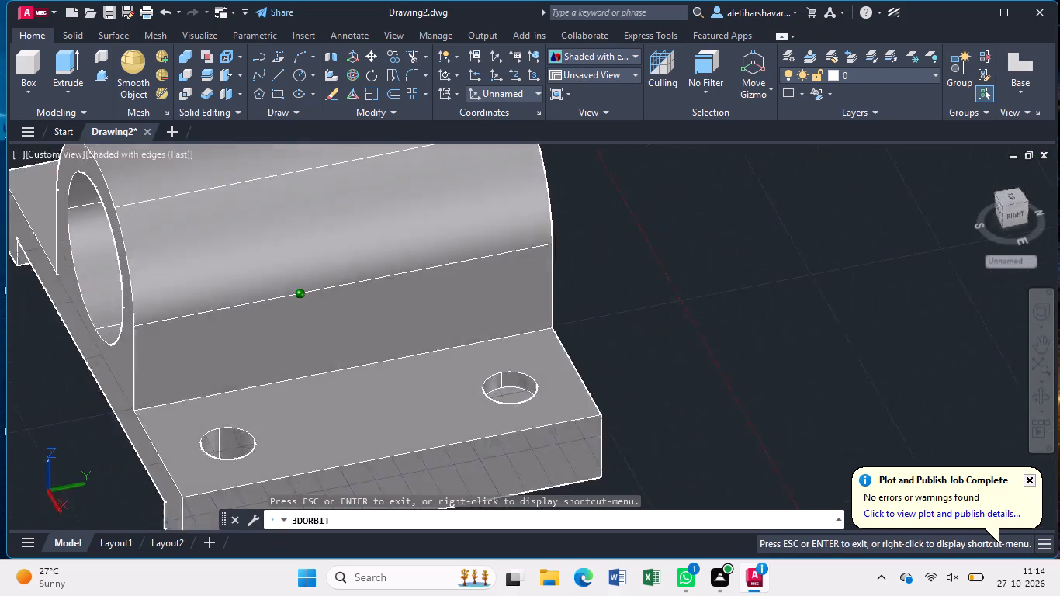
pyautogui.moveTo(677, 464); pyautogui.dragTo(752, 451)
pyautogui.moveTo(729, 439); pyautogui.dragTo(725, 476)
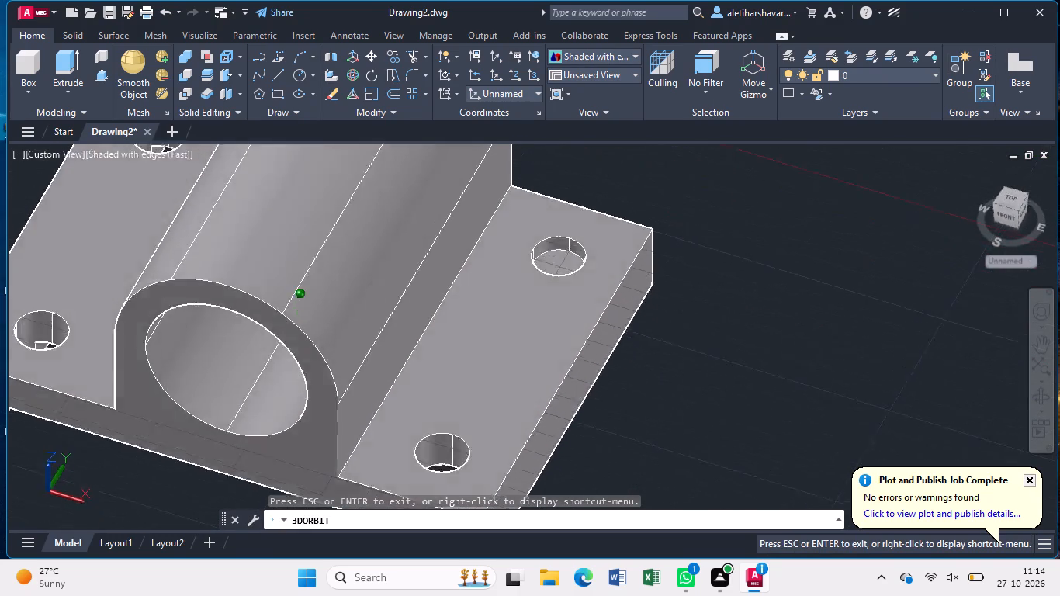
pyautogui.moveTo(725, 476); pyautogui.dragTo(721, 514)
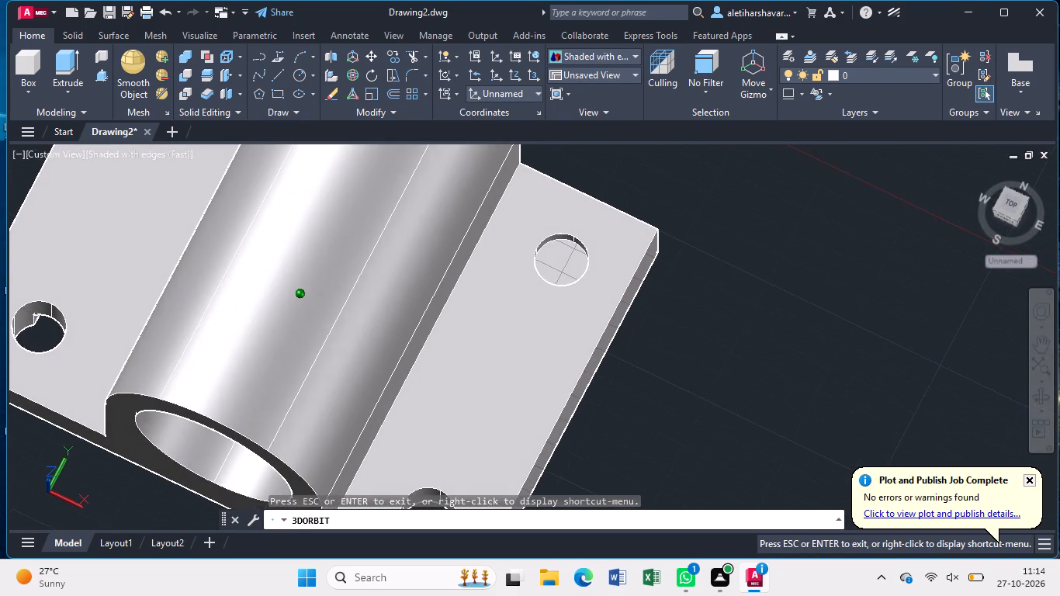
pyautogui.moveTo(721, 514); pyautogui.dragTo(771, 395)
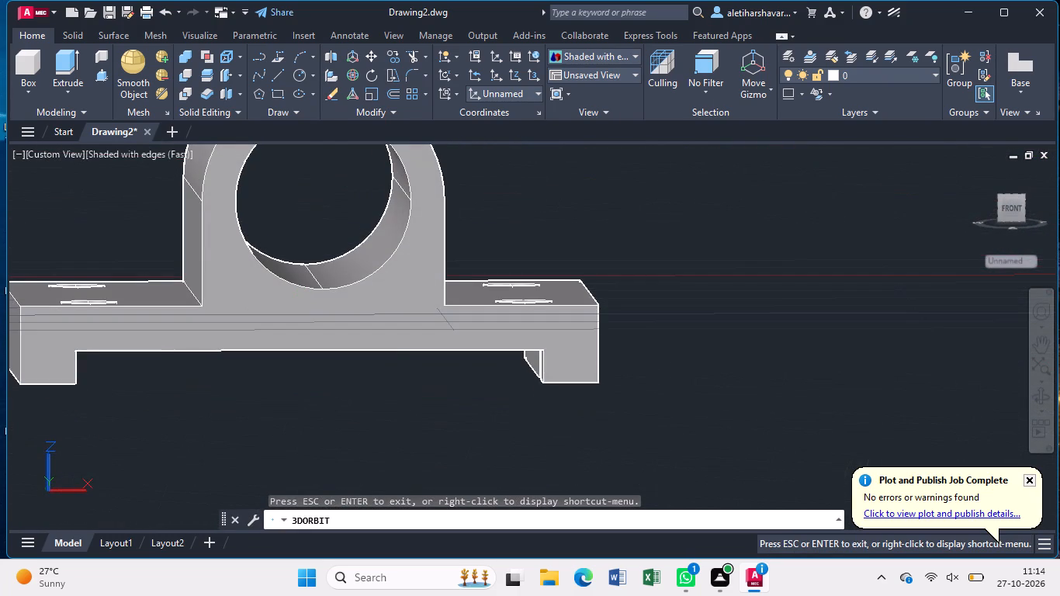
pyautogui.scroll(-2, 771, 395)
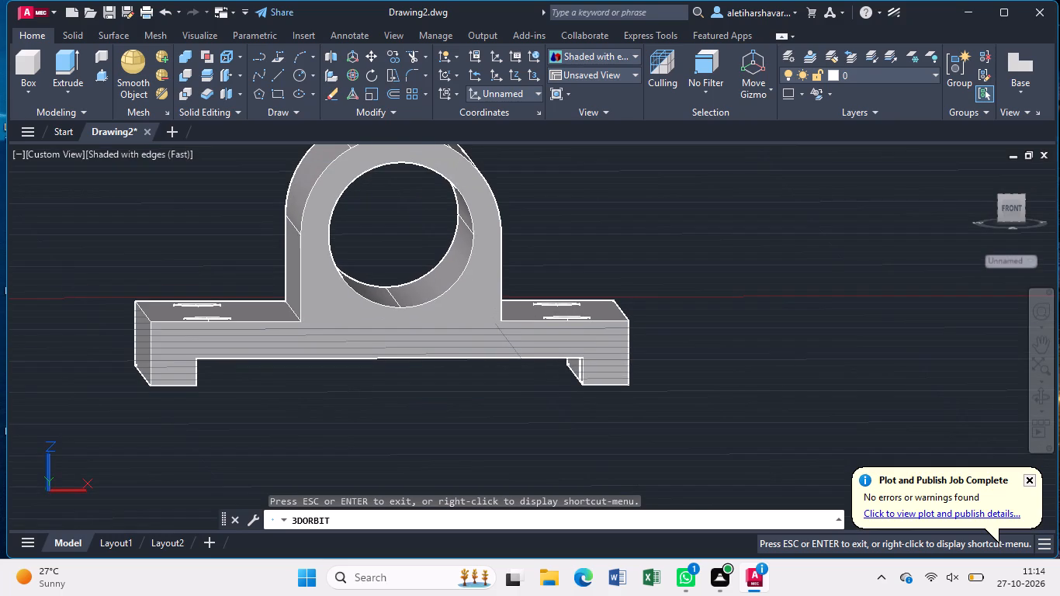
pyautogui.press('Escape')
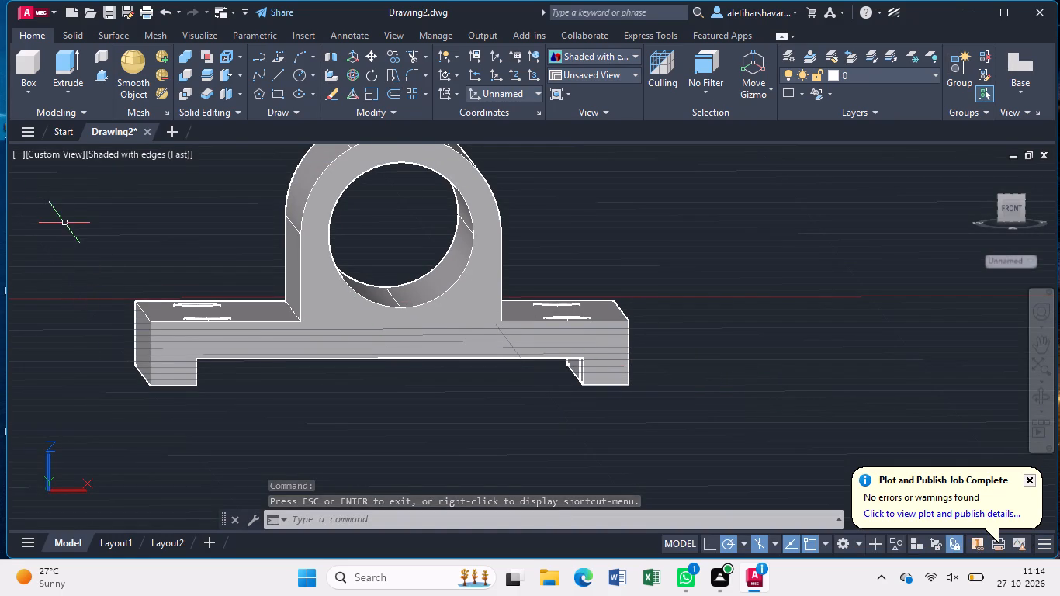
pyautogui.click(56, 153)
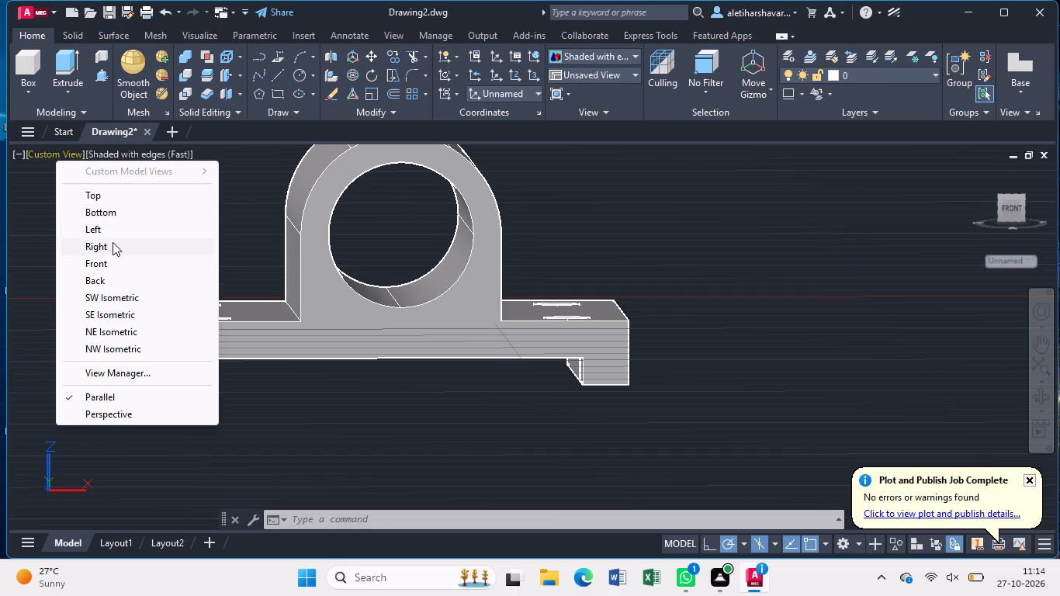
pyautogui.click(125, 296)
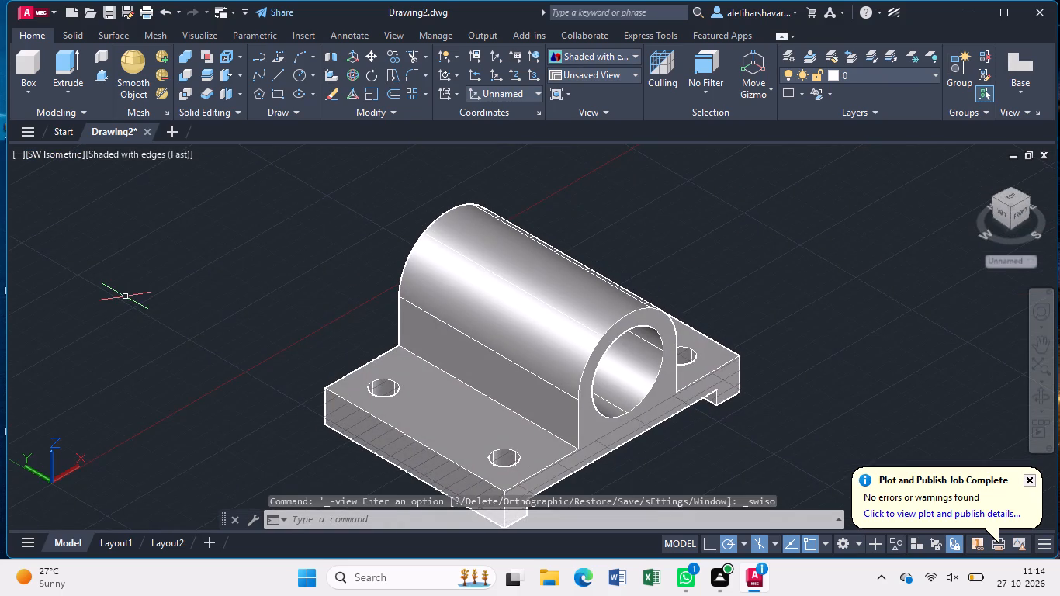
pyautogui.moveTo(400, 373); pyautogui.dragTo(377, 310, button='middle')
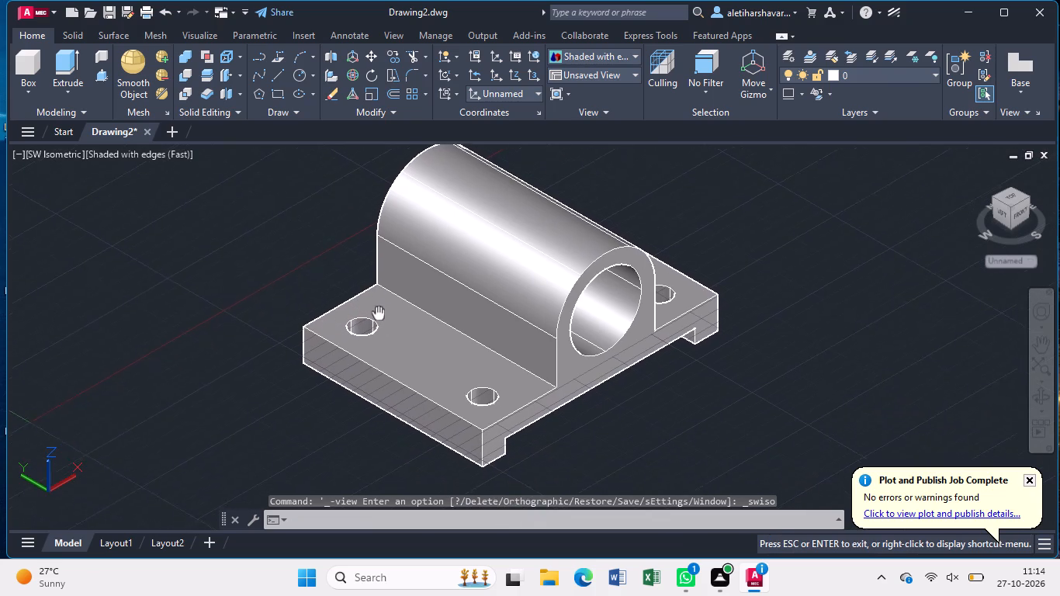
pyautogui.moveTo(377, 310); pyautogui.dragTo(374, 297, button='middle')
pyautogui.scroll(-1, 373, 297)
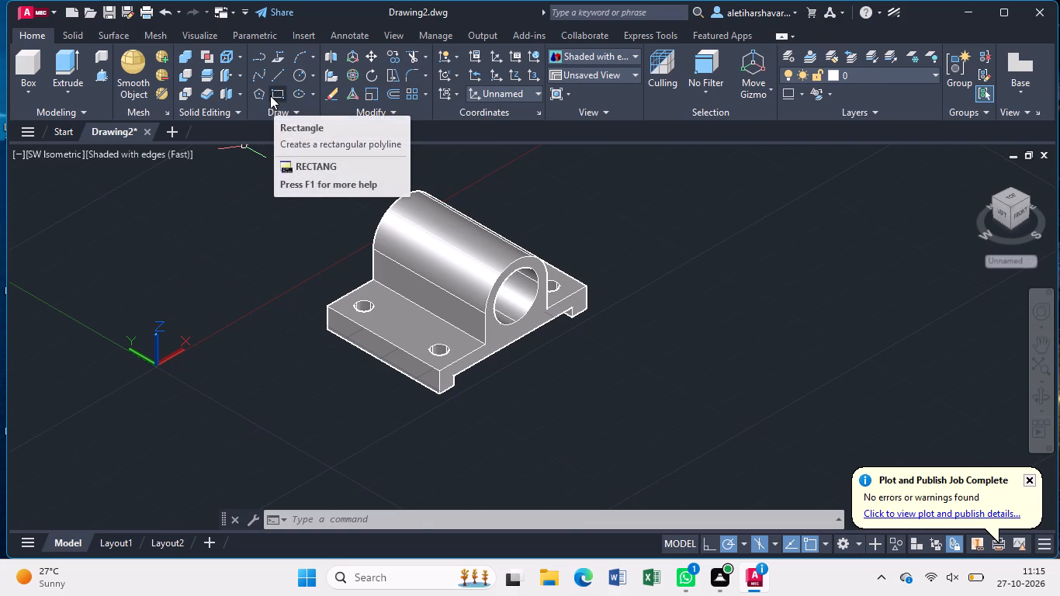
# Display the whole part in the 2D Wireframe visual style from the Top view.
pyautogui.click(127, 148)
pyautogui.click(168, 192)
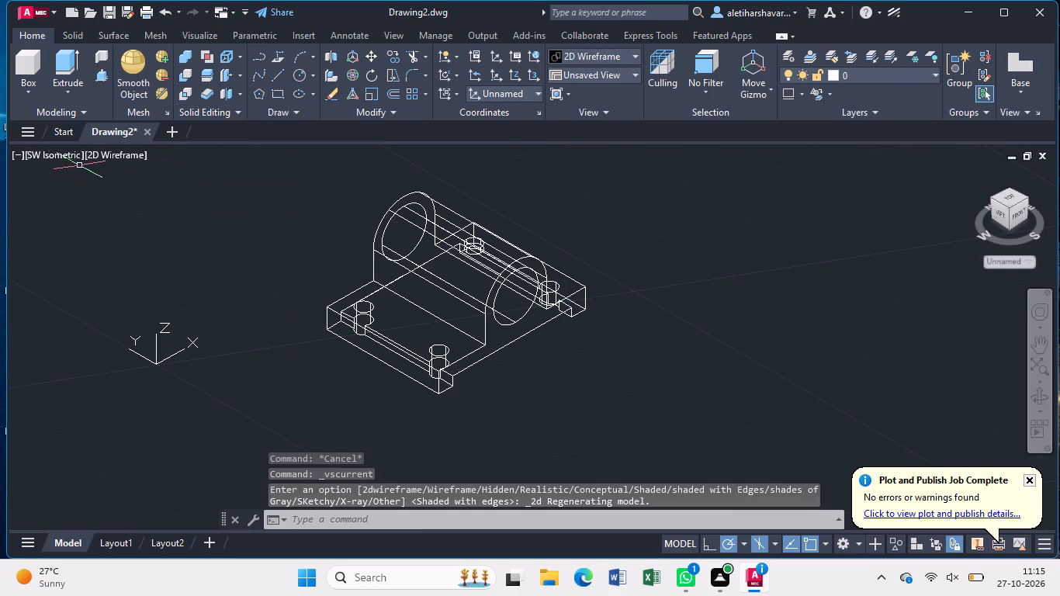
pyautogui.click(50, 155)
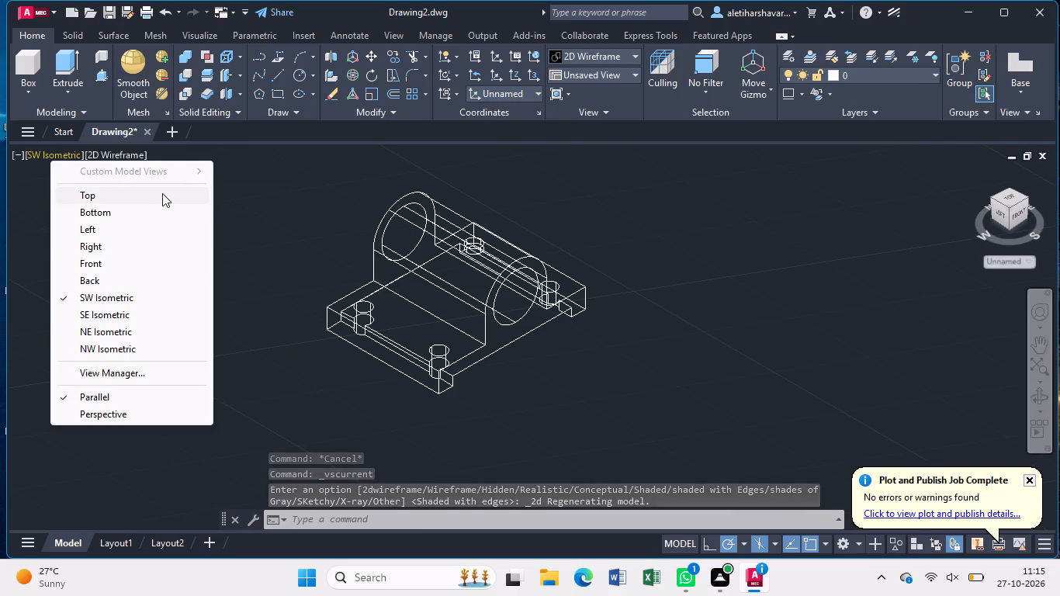
pyautogui.click(121, 199)
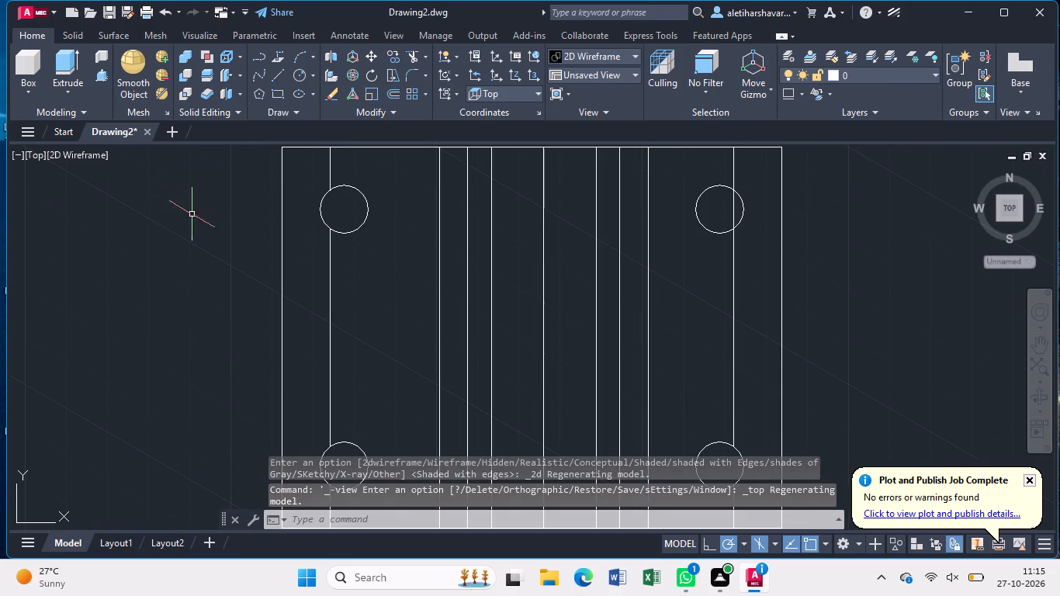
pyautogui.moveTo(574, 325); pyautogui.dragTo(503, 277, button='middle')
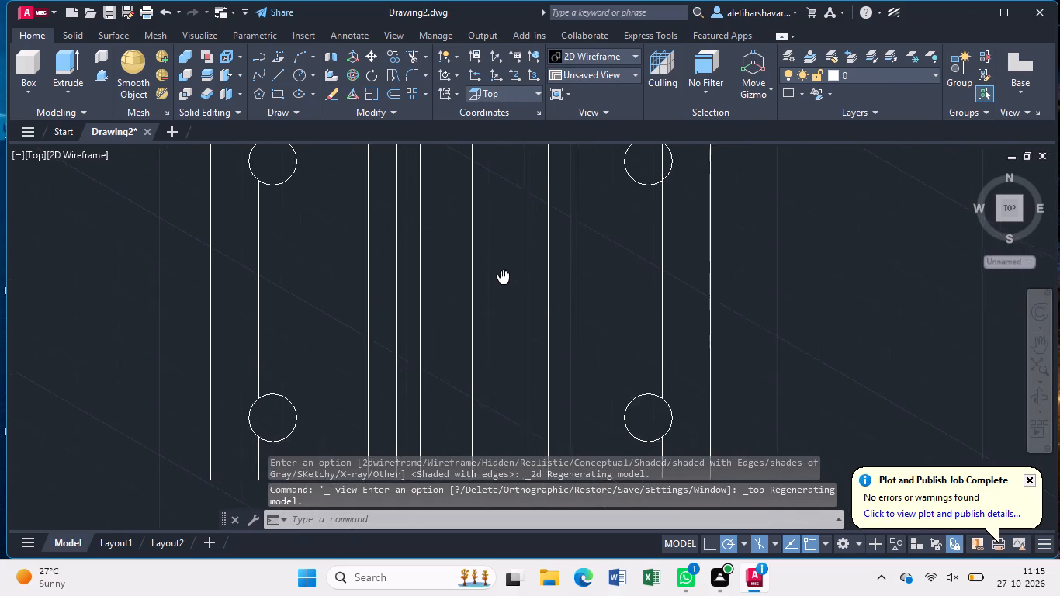
pyautogui.moveTo(503, 277); pyautogui.dragTo(410, 275, button='middle')
pyautogui.middleClick(402, 296)
pyautogui.click(401, 300)
pyautogui.rightClick(401, 300)
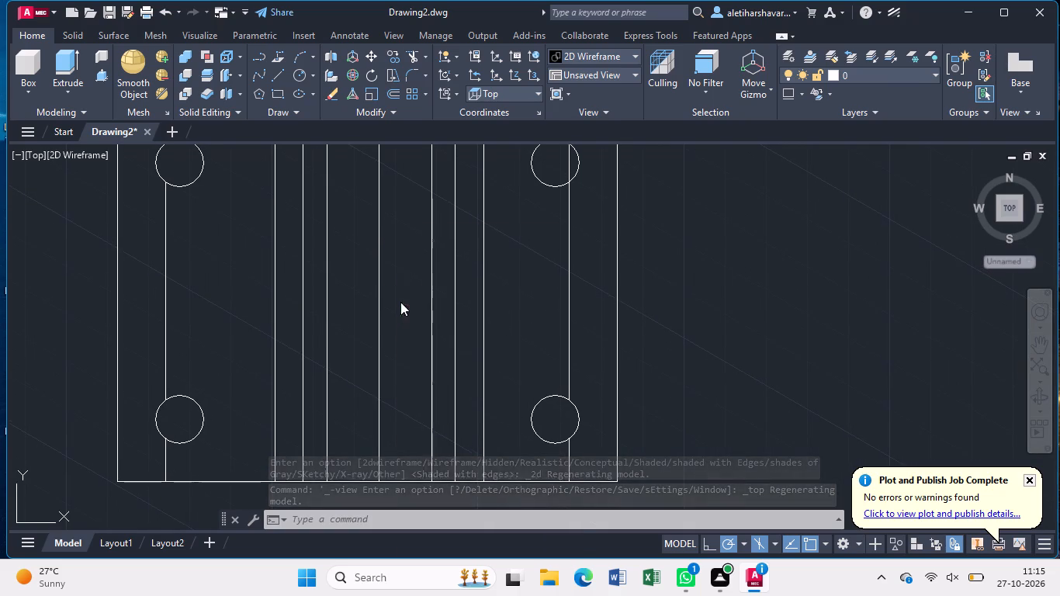
pyautogui.scroll(-2, 396, 299)
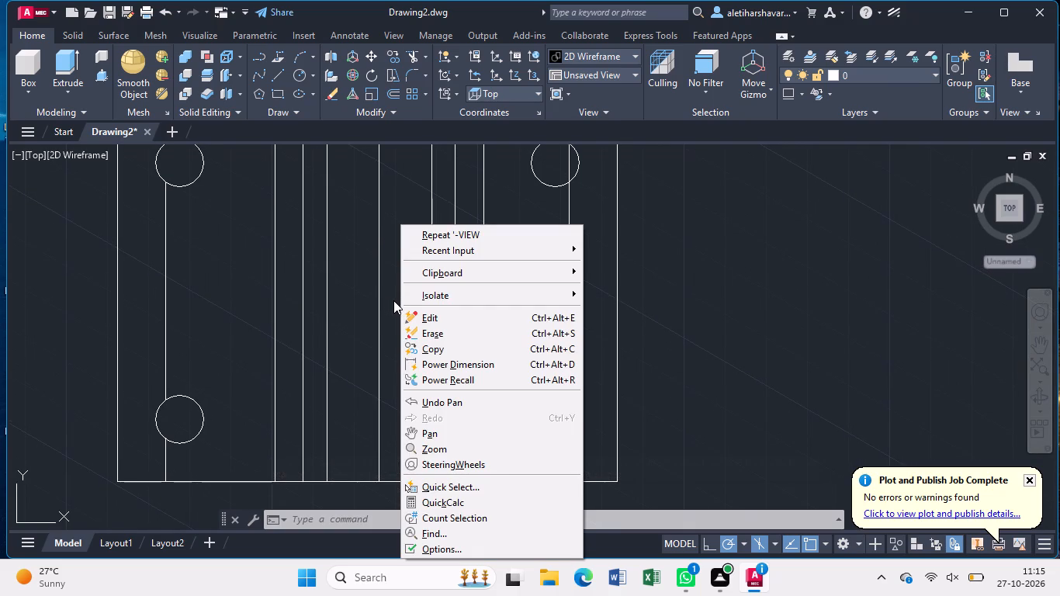
pyautogui.press('Escape')
pyautogui.scroll(-1, 393, 300)
pyautogui.moveTo(386, 300); pyautogui.dragTo(386, 333, button='middle')
pyautogui.middleClick(386, 334)
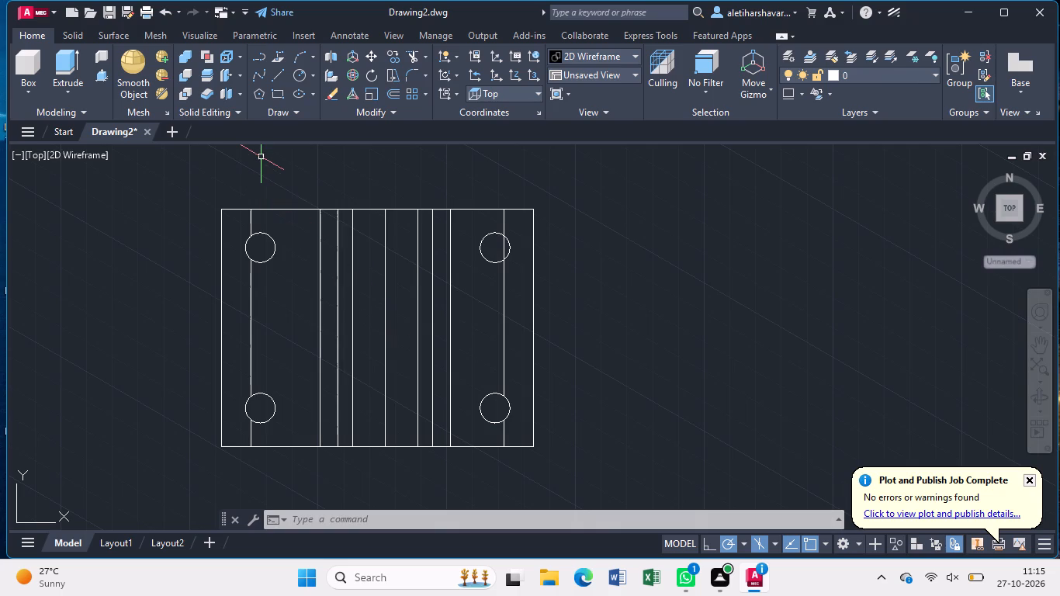
# Draw a circle of radius 14 centred on the midpoint of the arch's east outer wall line.
pyautogui.click(294, 72)
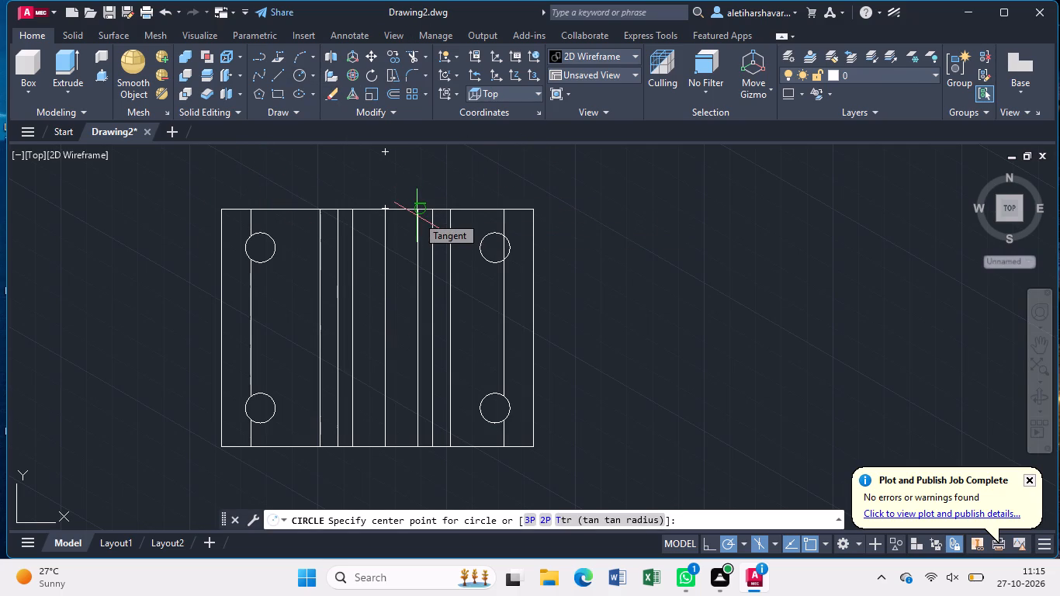
pyautogui.click(452, 331)
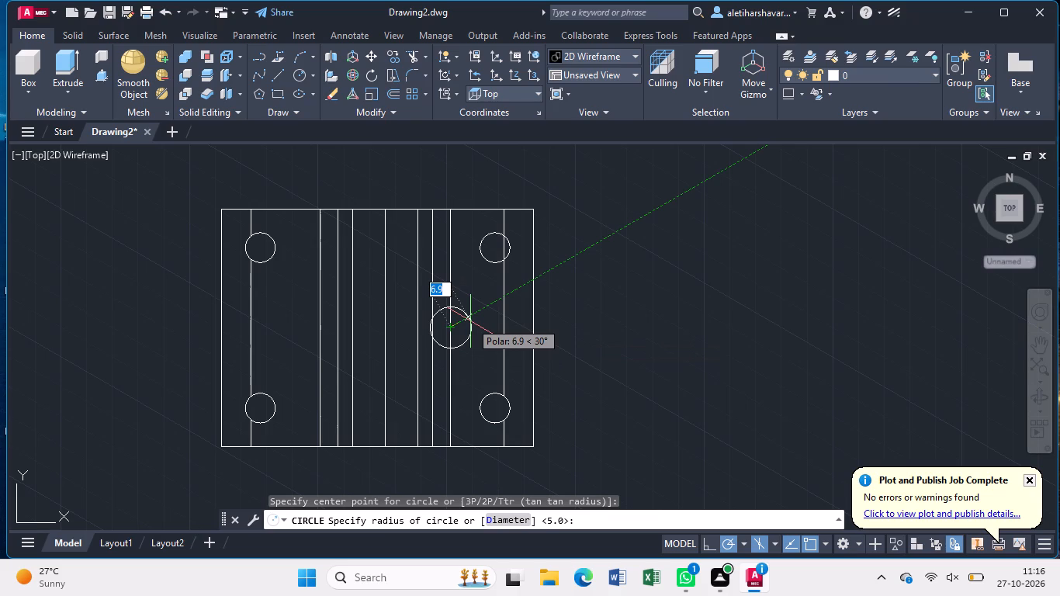
pyautogui.press('1')
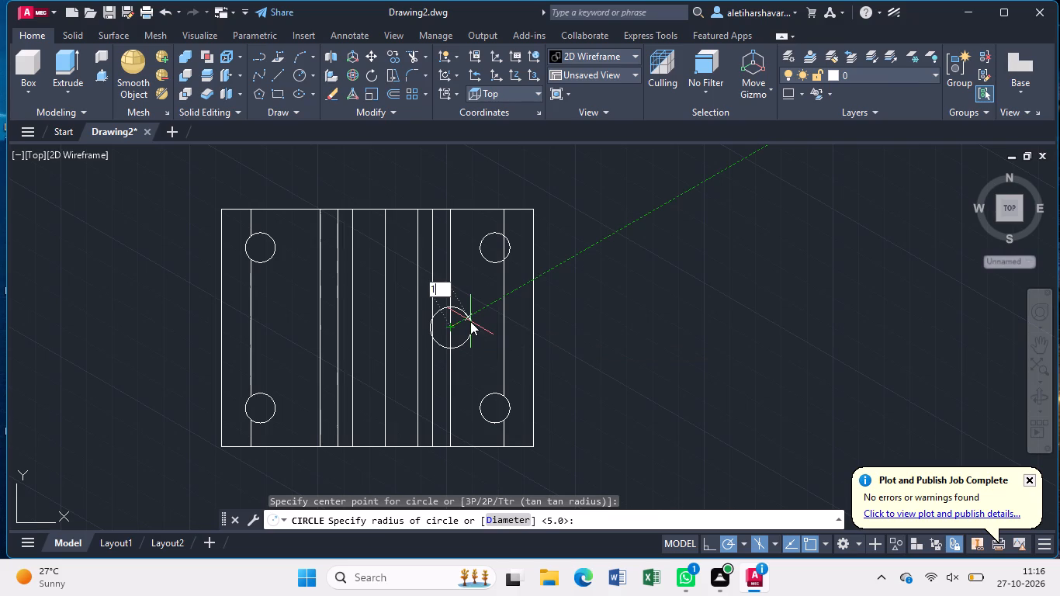
pyautogui.press('4')
pyautogui.press('Return')
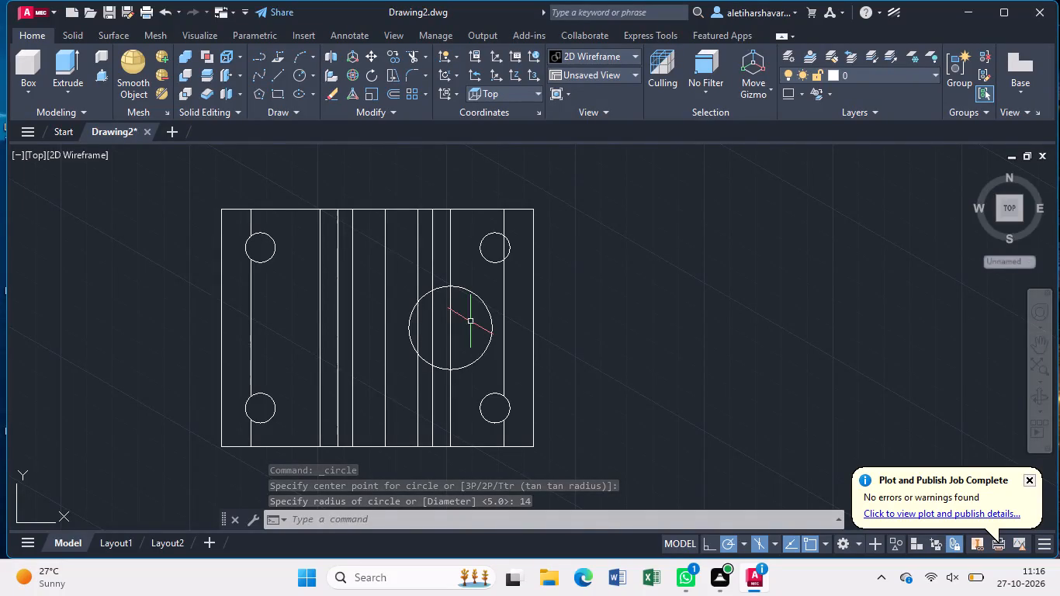
# Draw a concentric circle of radius 11 inside the radius 14 circle.
pyautogui.press('c')
pyautogui.press('Return')
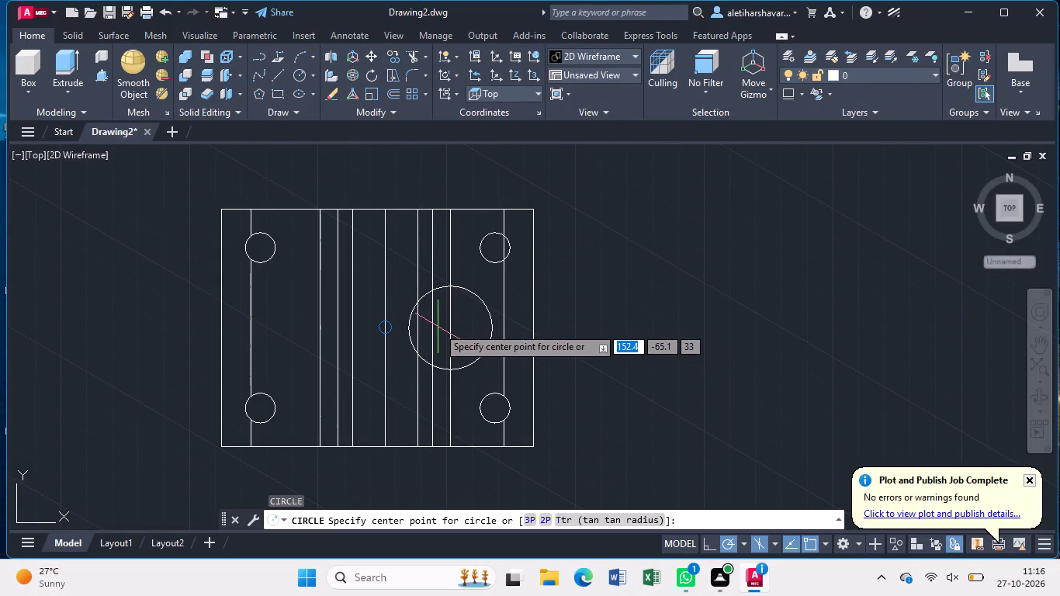
pyautogui.click(446, 331)
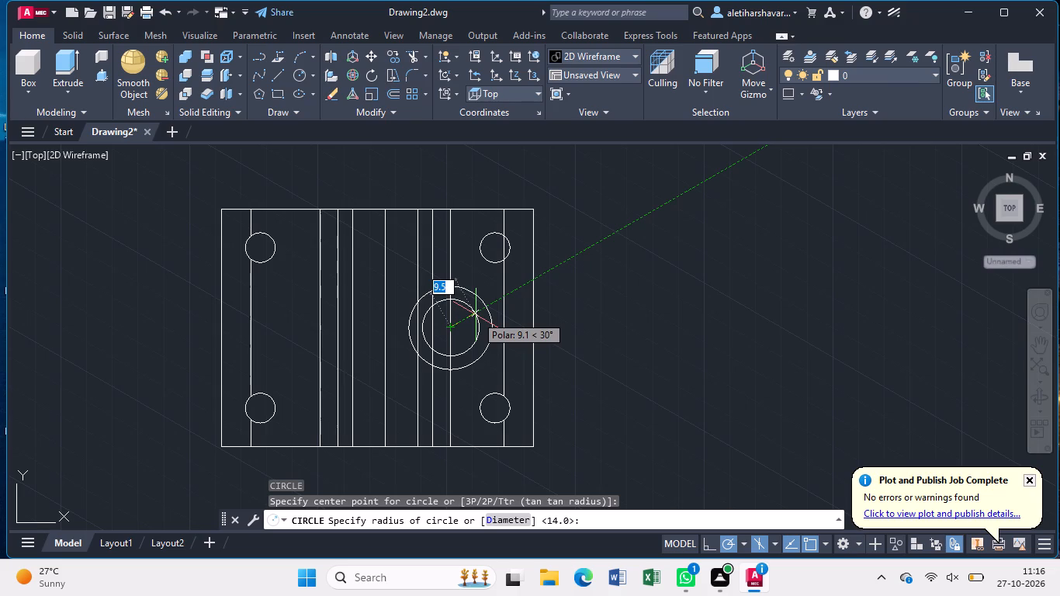
pyautogui.write('11')
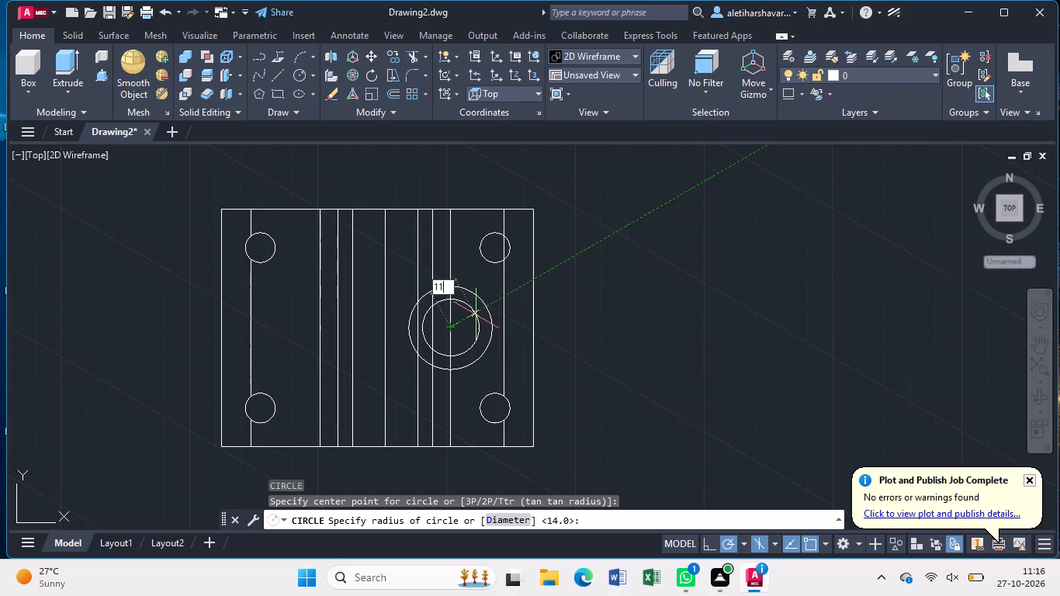
pyautogui.press('Return')
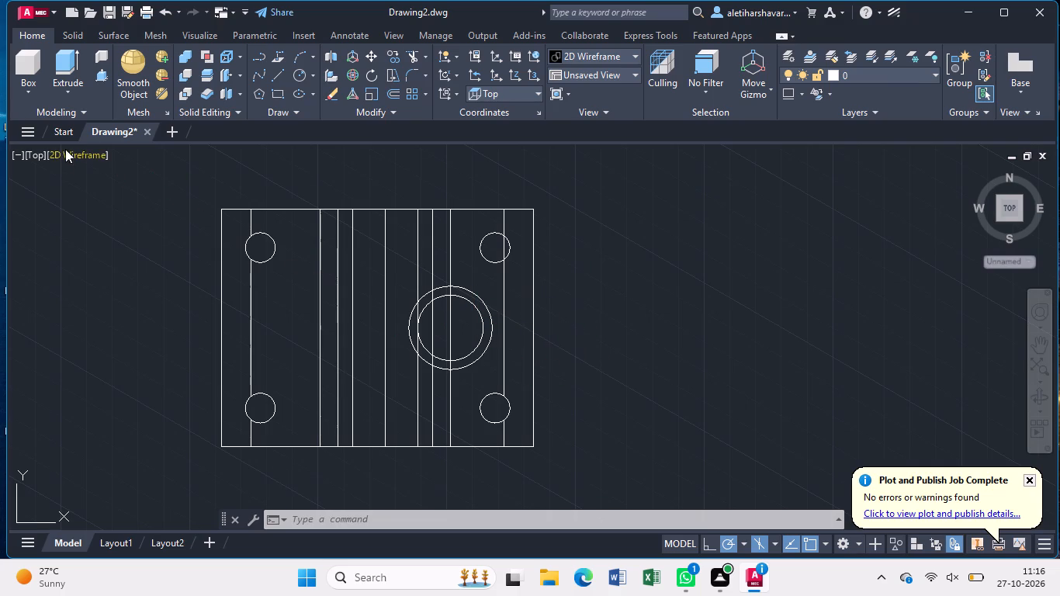
# Press-pull the eastern half-ring area between the two concentric circles by 45.
pyautogui.click(96, 72)
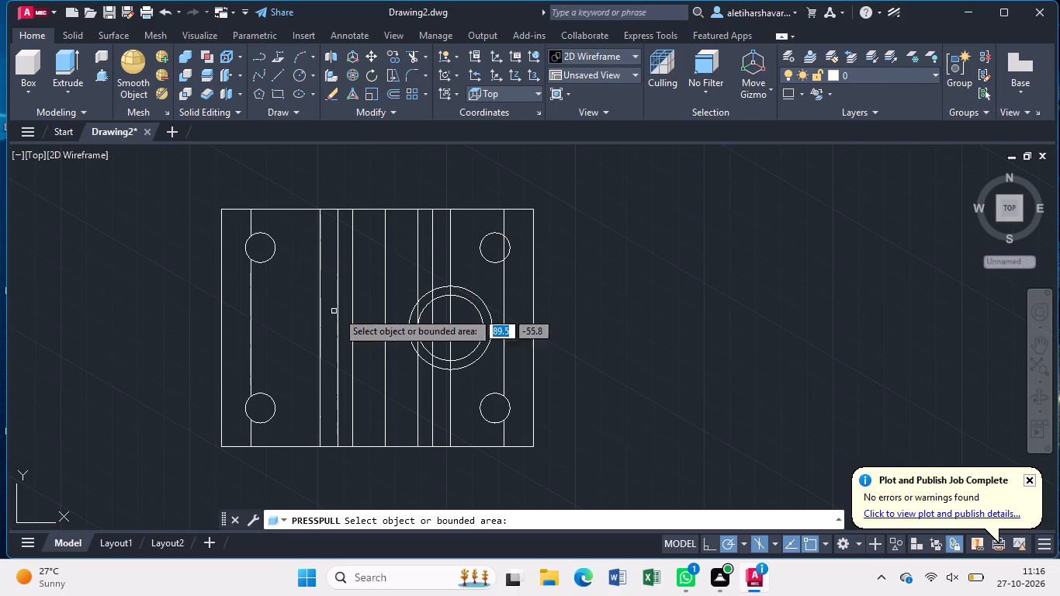
pyautogui.click(473, 301)
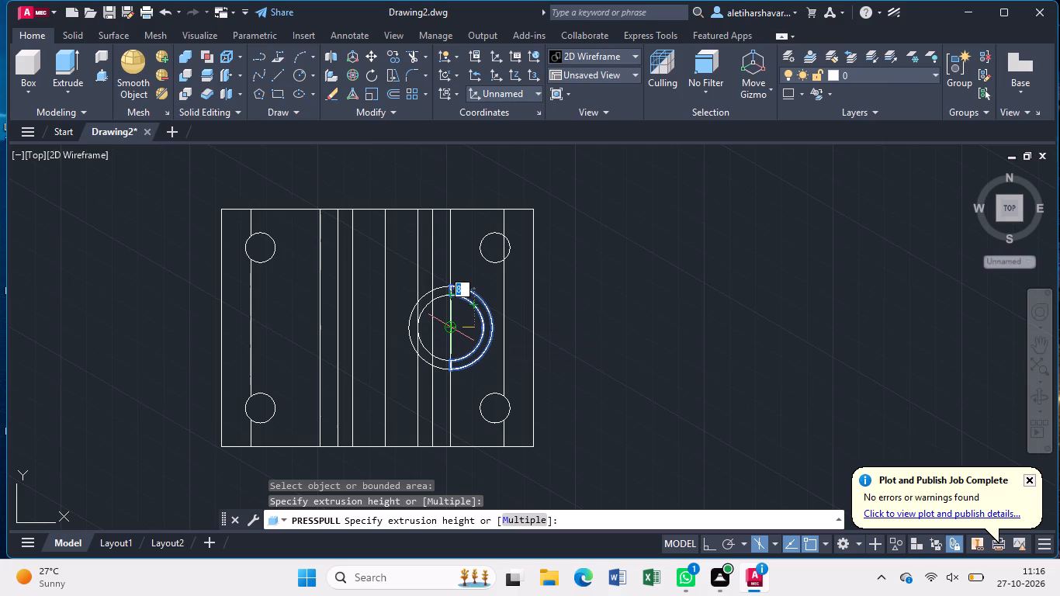
pyautogui.write('45')
pyautogui.press('Return')
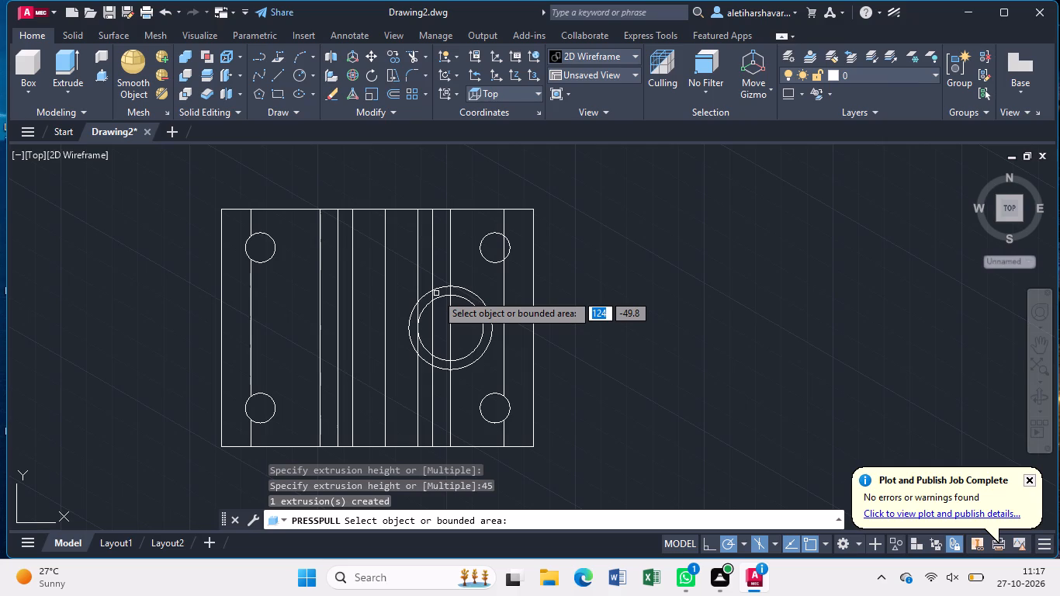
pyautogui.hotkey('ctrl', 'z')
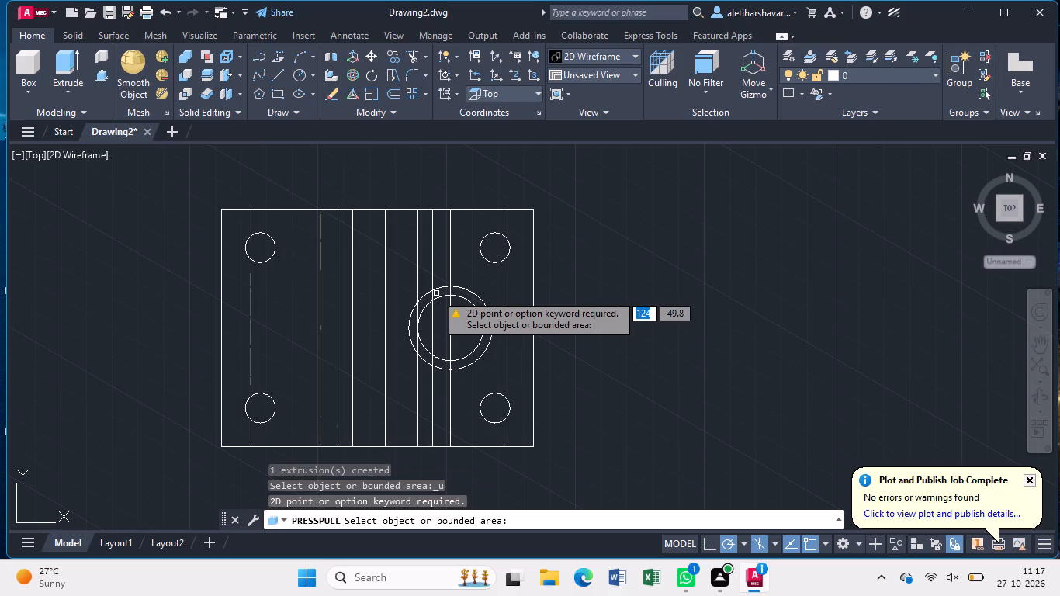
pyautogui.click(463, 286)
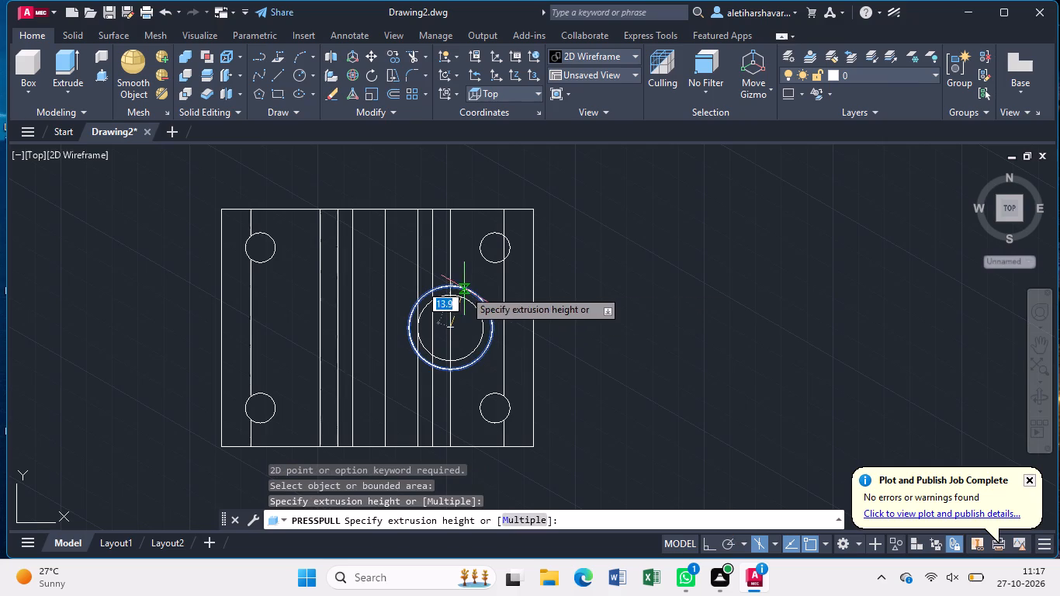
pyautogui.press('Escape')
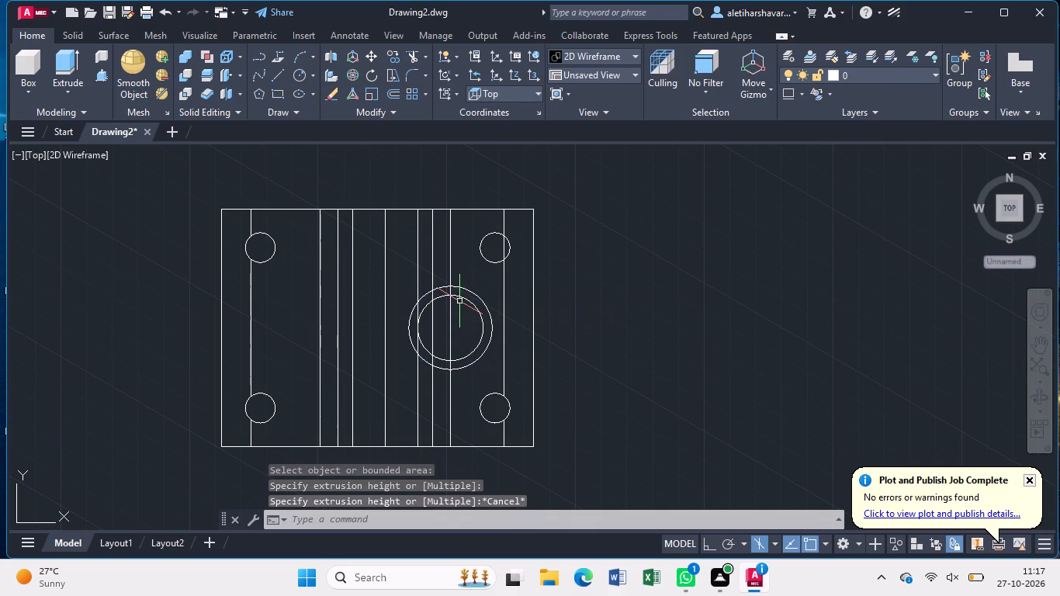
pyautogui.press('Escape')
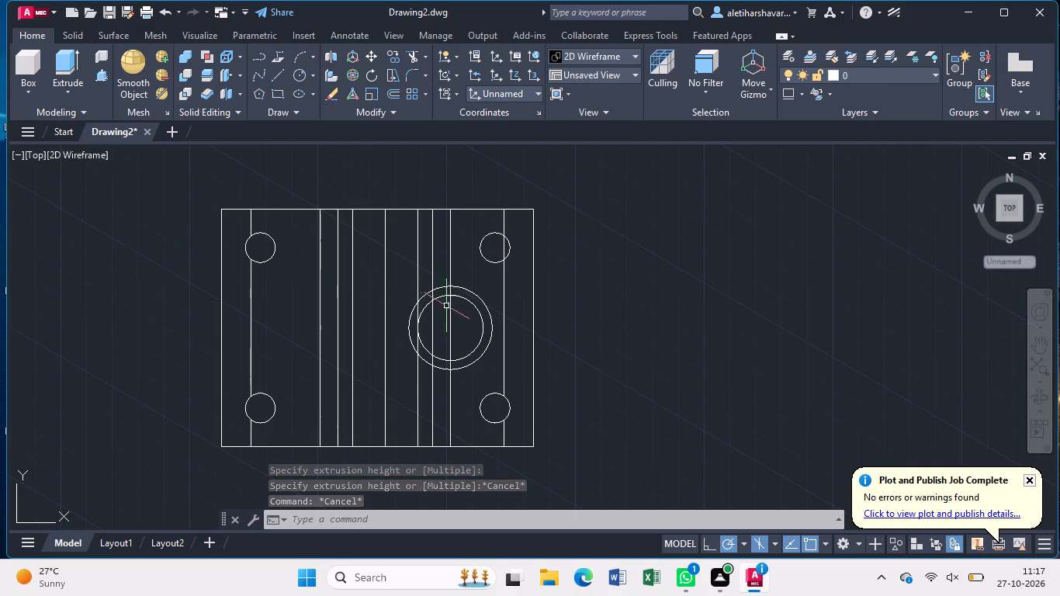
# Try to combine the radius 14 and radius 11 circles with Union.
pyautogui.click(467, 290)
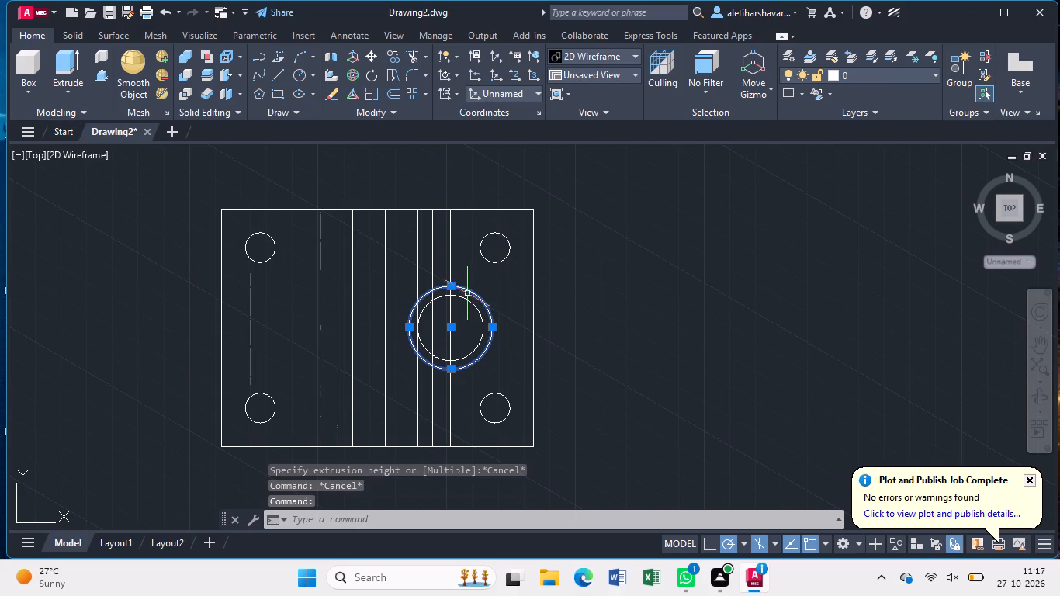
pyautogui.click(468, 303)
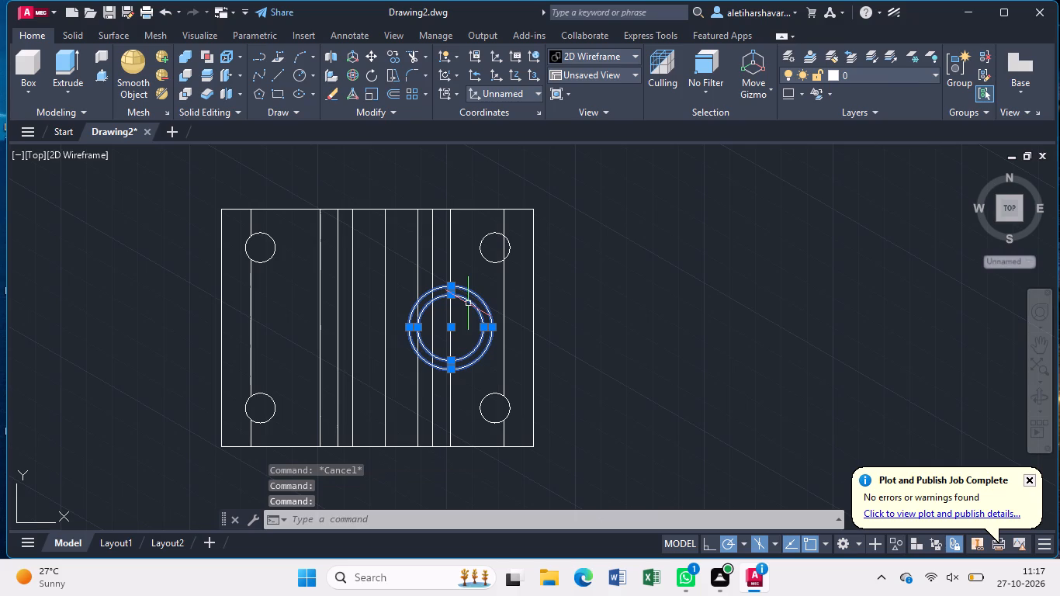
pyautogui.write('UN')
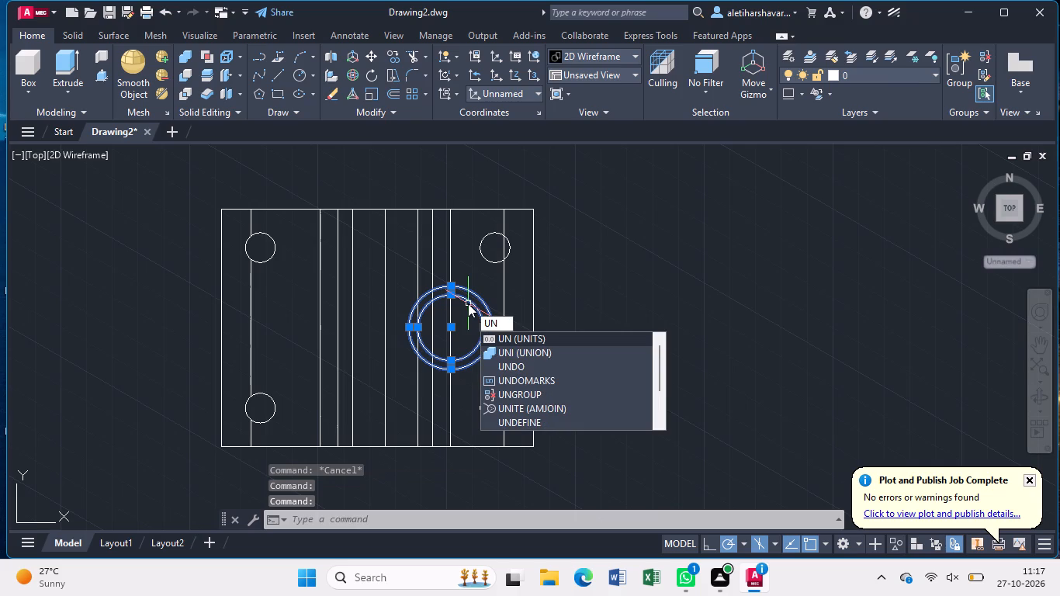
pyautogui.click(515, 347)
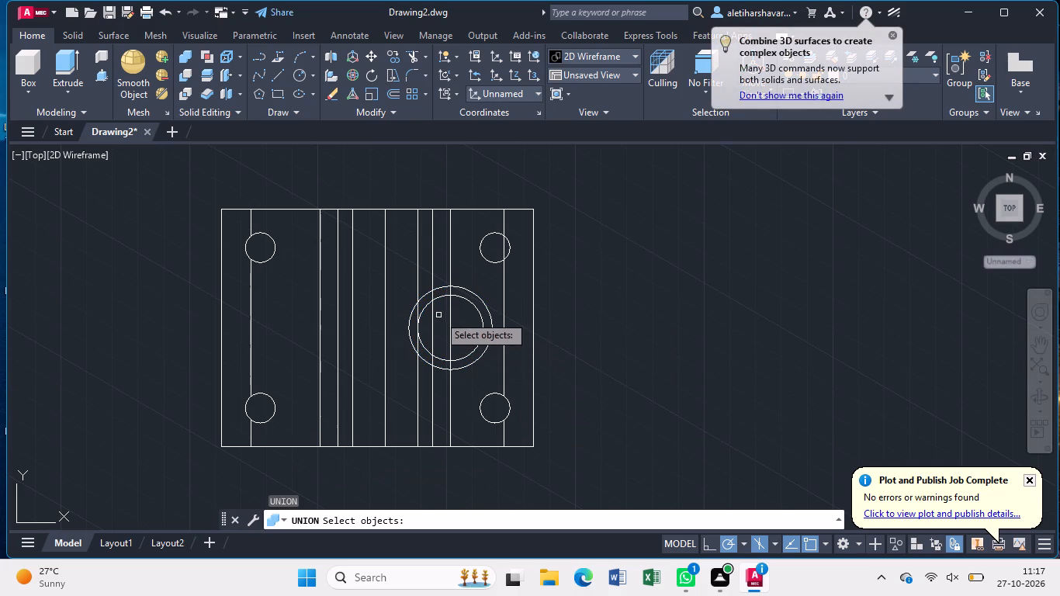
# Press-pull the radius 14 circle and the concentric radius 11 circle by 45 each.
pyautogui.click(98, 75)
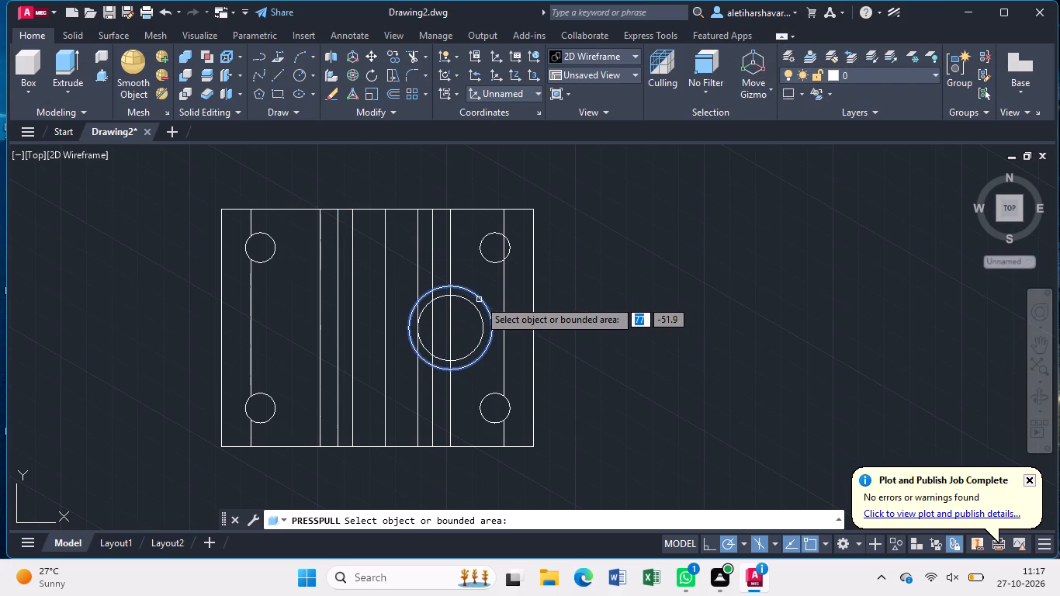
pyautogui.click(479, 300)
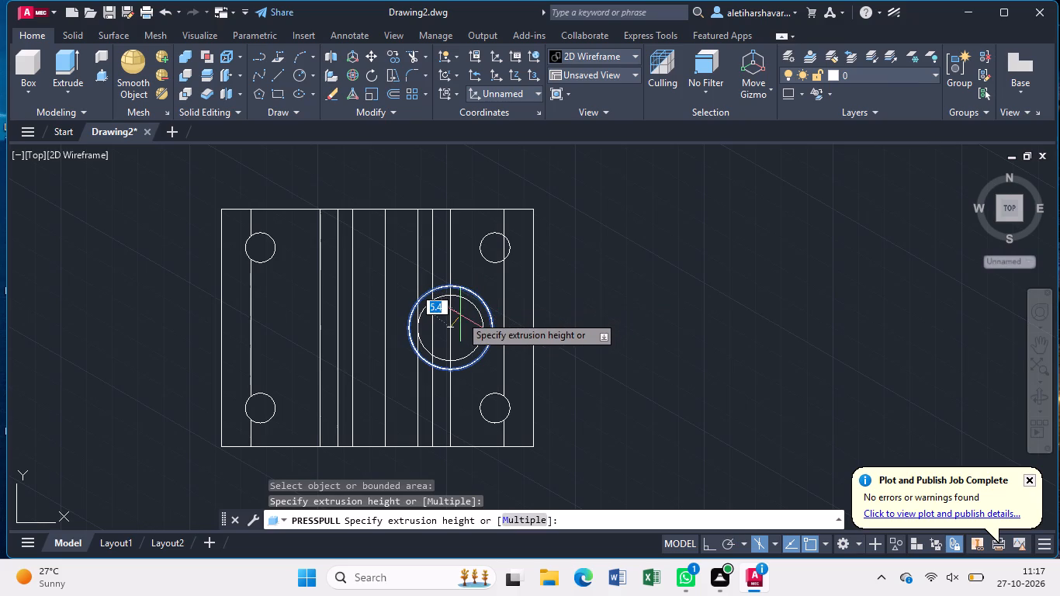
pyautogui.write('45')
pyautogui.press('Return')
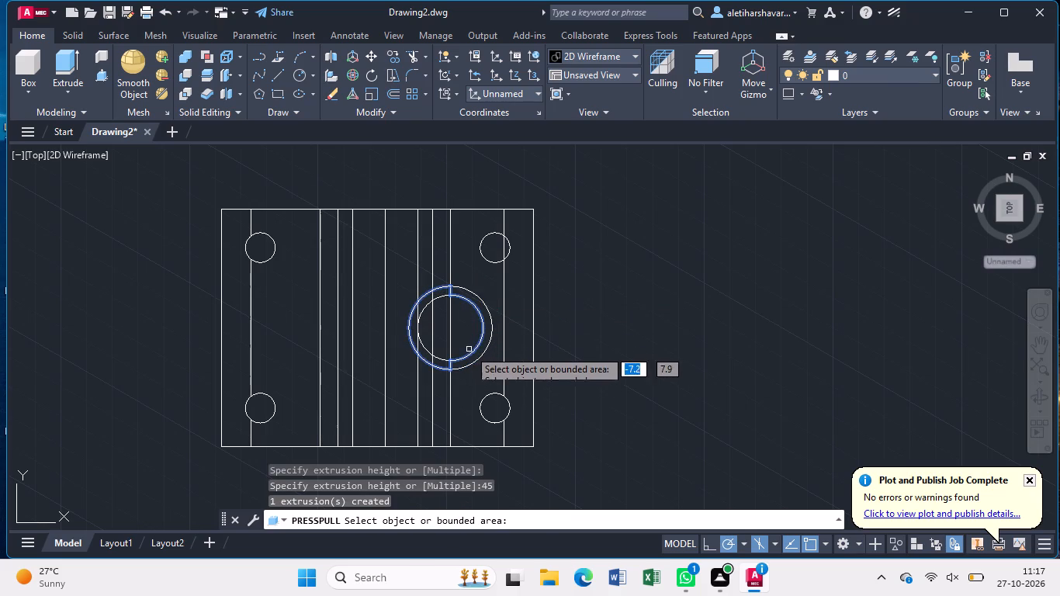
pyautogui.click(435, 355)
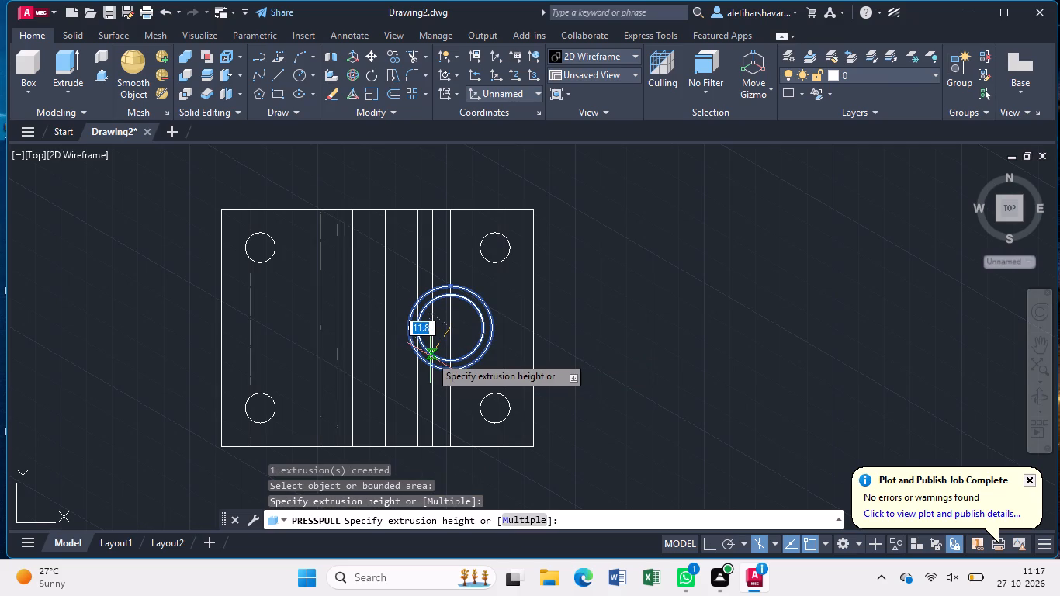
pyautogui.write('45')
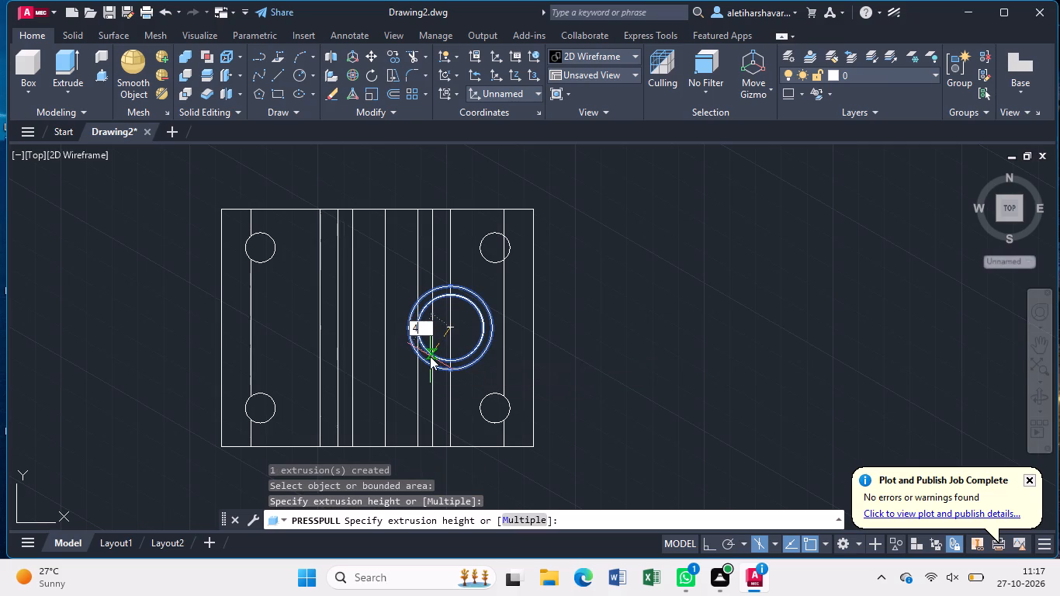
pyautogui.press('Return')
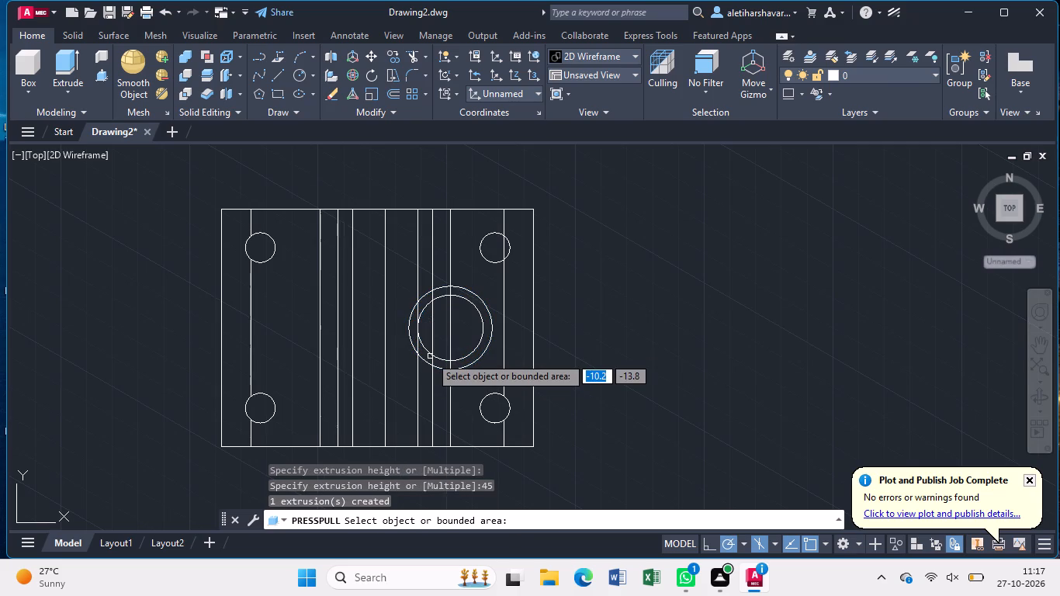
pyautogui.press('Escape')
# Display the part in the Shaded with edges visual style.
pyautogui.click(75, 147)
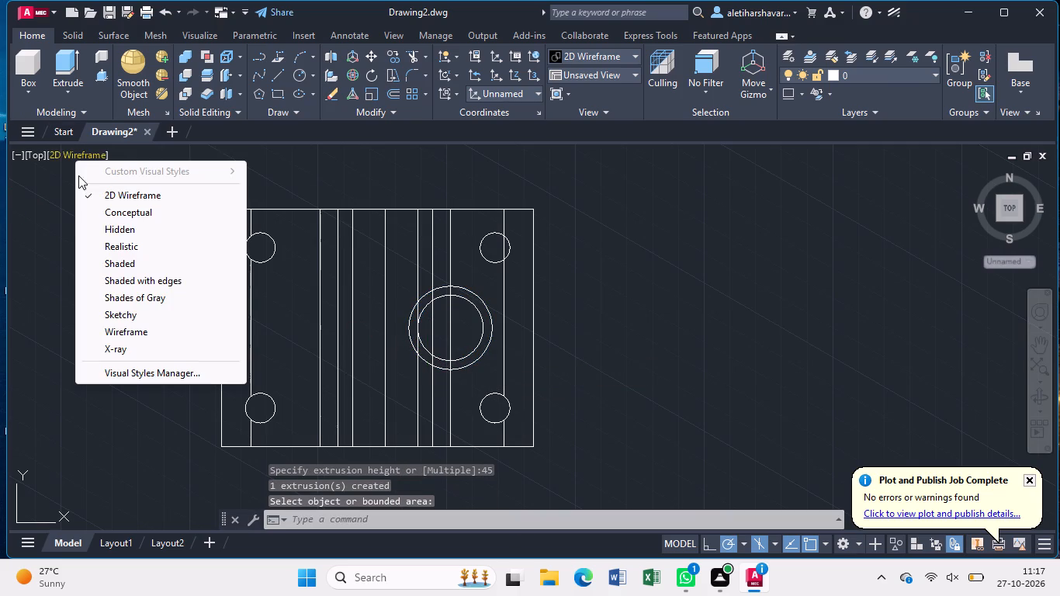
pyautogui.click(141, 278)
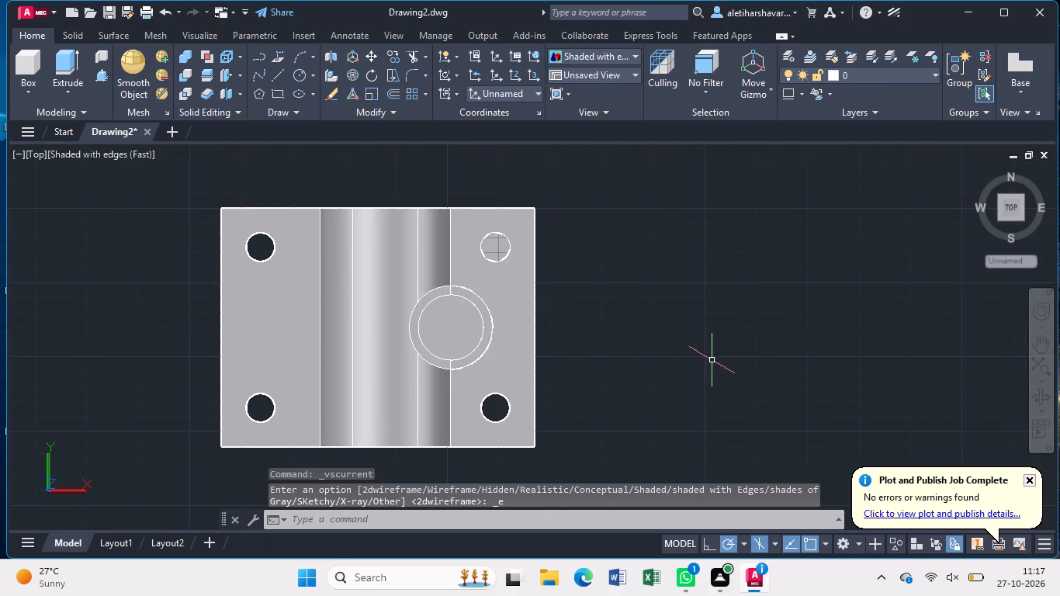
pyautogui.click(1041, 403)
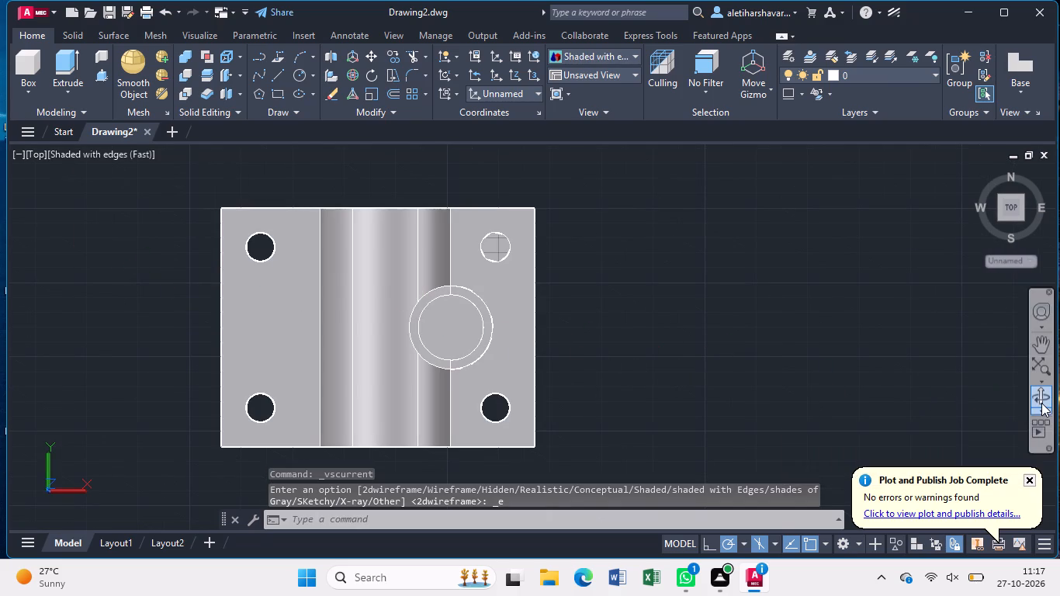
pyautogui.moveTo(631, 437); pyautogui.dragTo(625, 400)
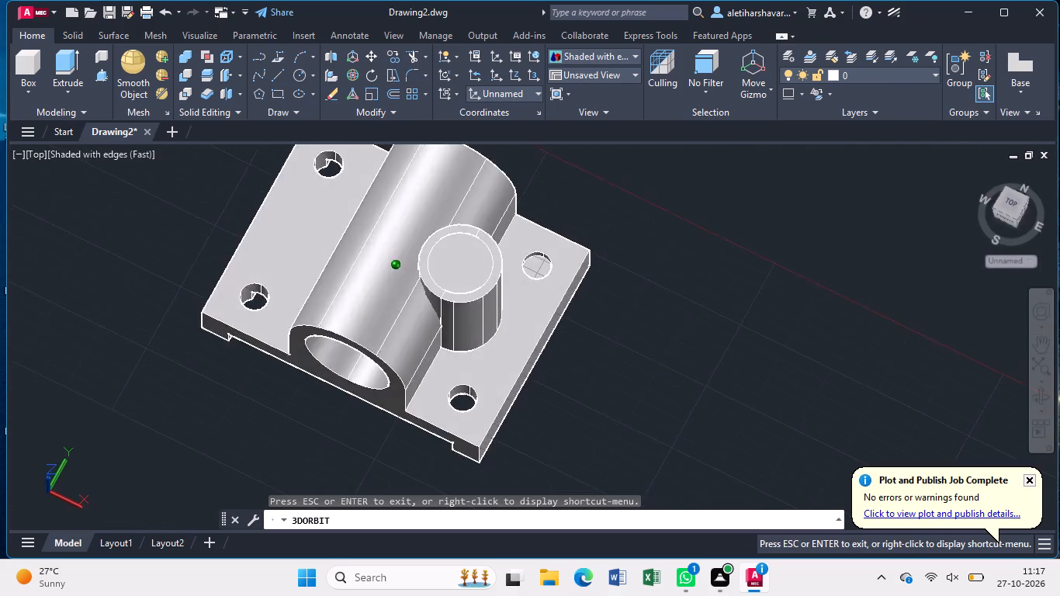
pyautogui.moveTo(625, 400); pyautogui.dragTo(583, 324)
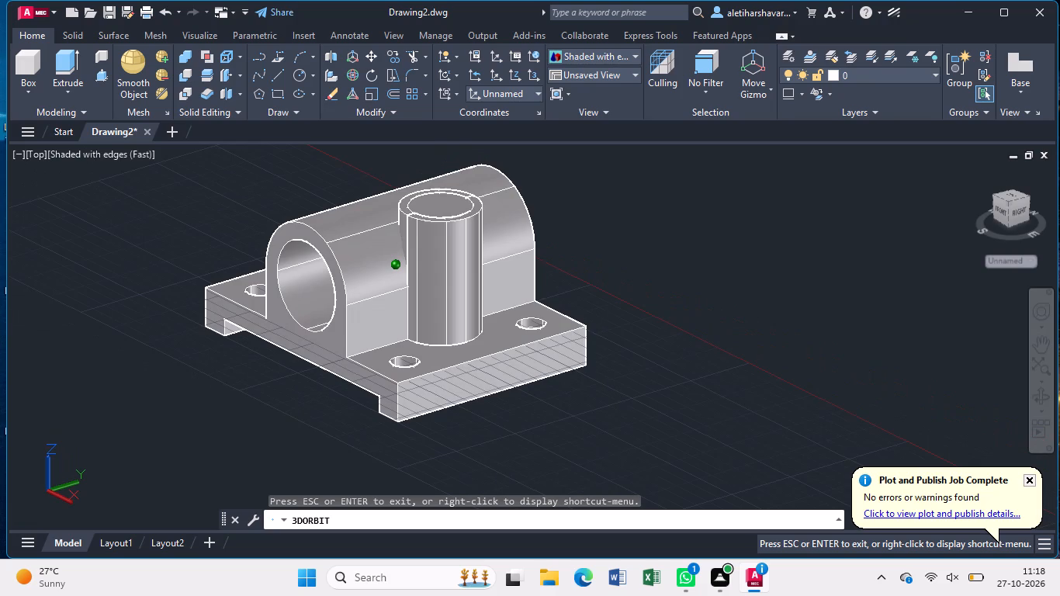
pyautogui.moveTo(583, 324); pyautogui.dragTo(651, 369)
pyautogui.press('Escape')
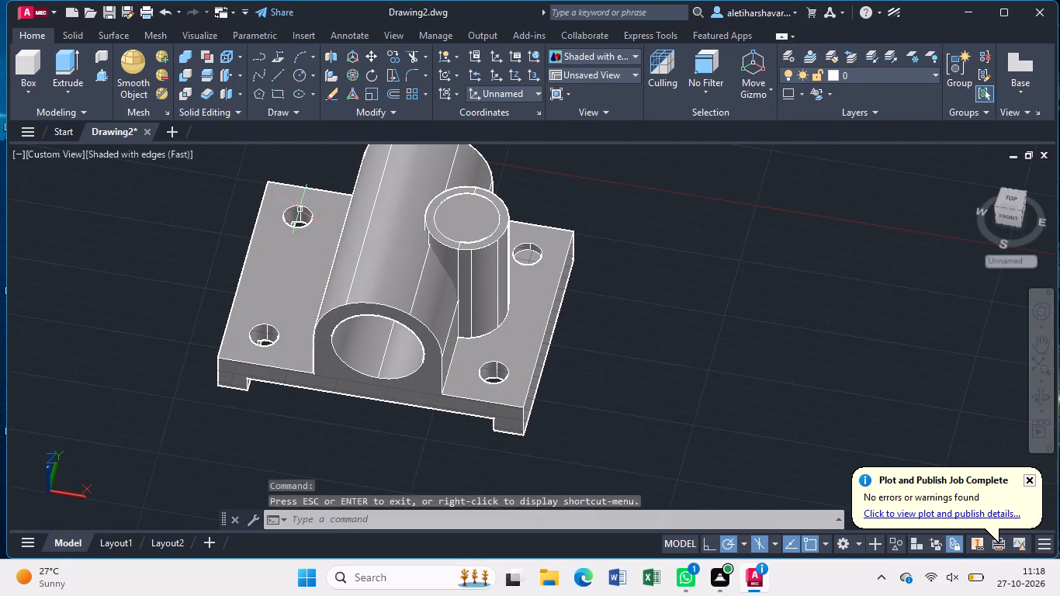
# Press-pull the radius 11 circular area on top of the boss down toward its base.
pyautogui.click(107, 78)
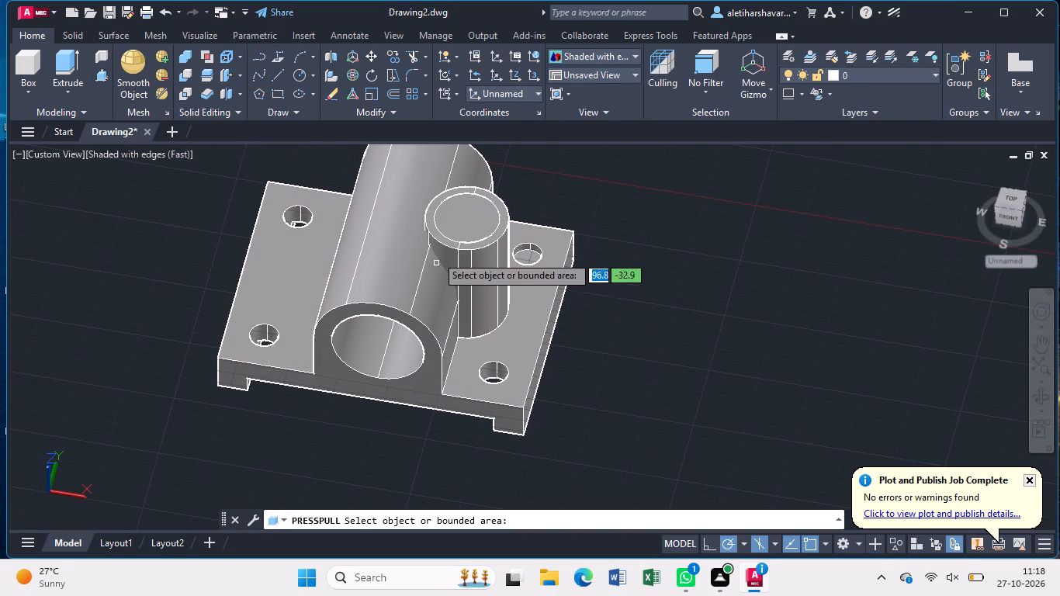
pyautogui.click(453, 223)
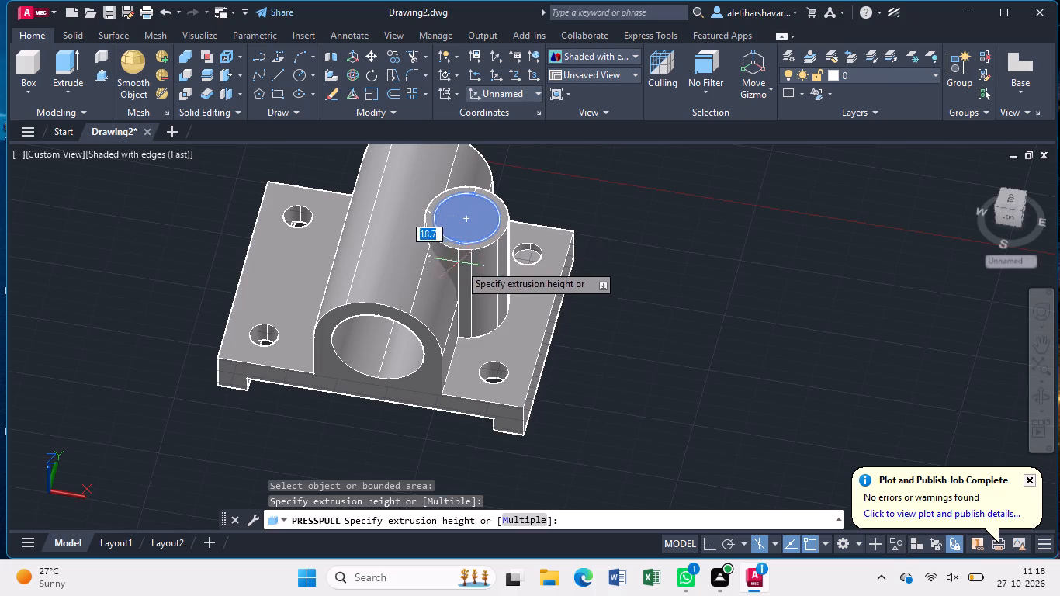
pyautogui.click(480, 329)
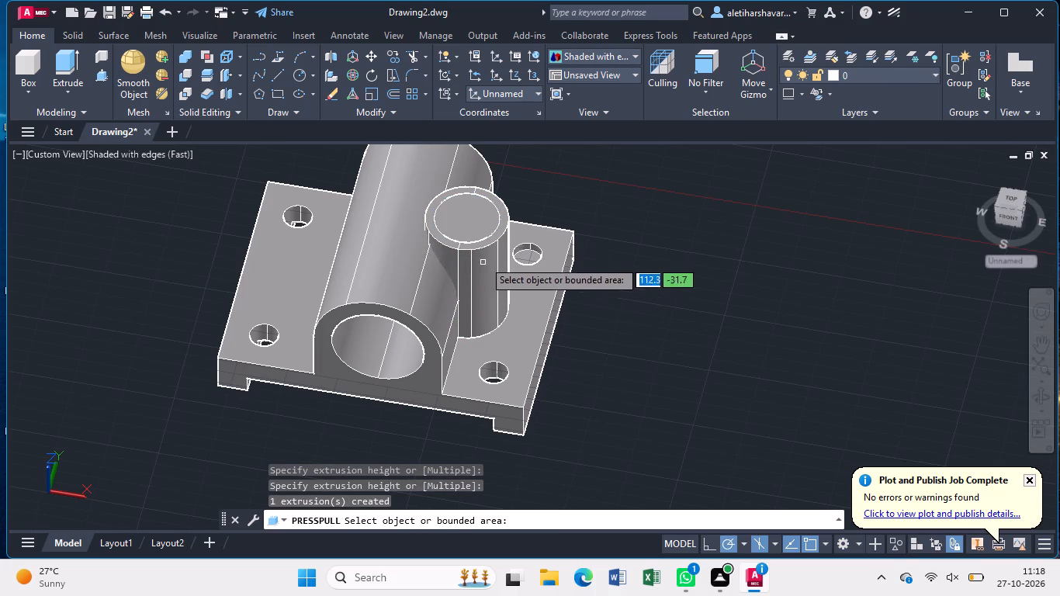
pyautogui.click(479, 215)
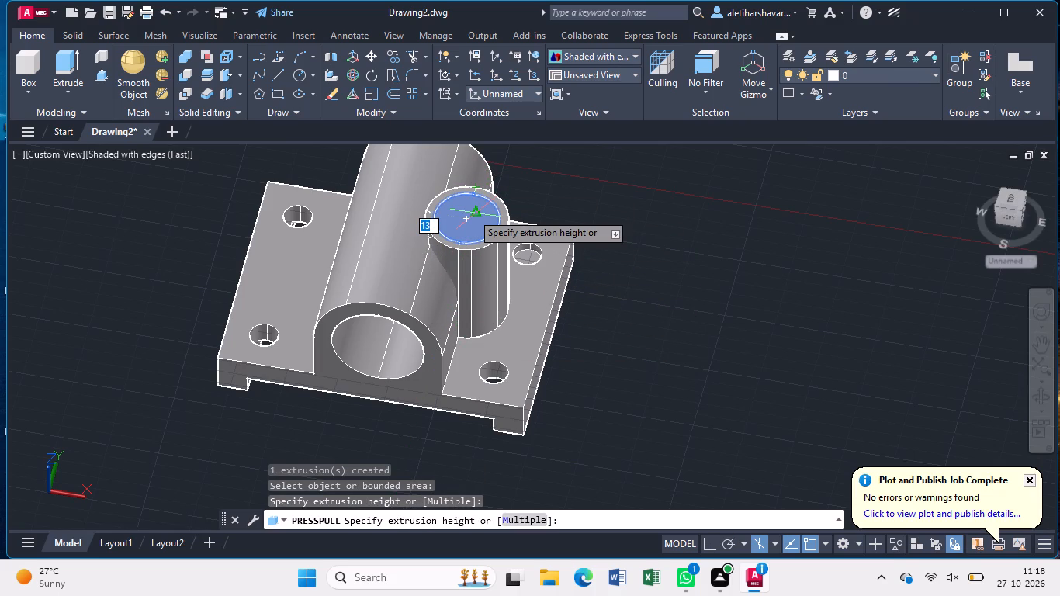
pyautogui.press('Escape')
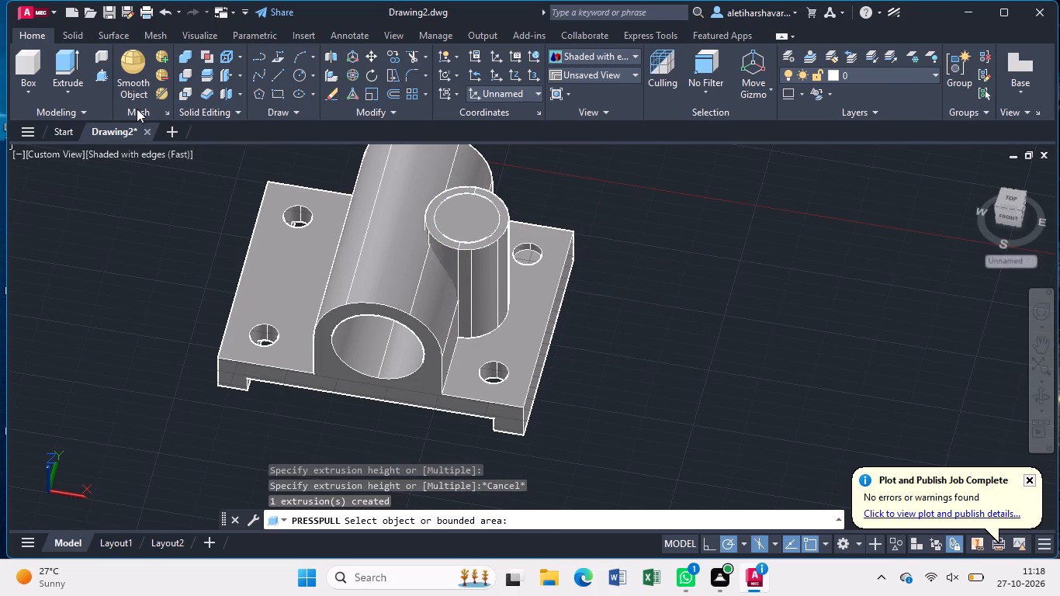
pyautogui.press('Escape')
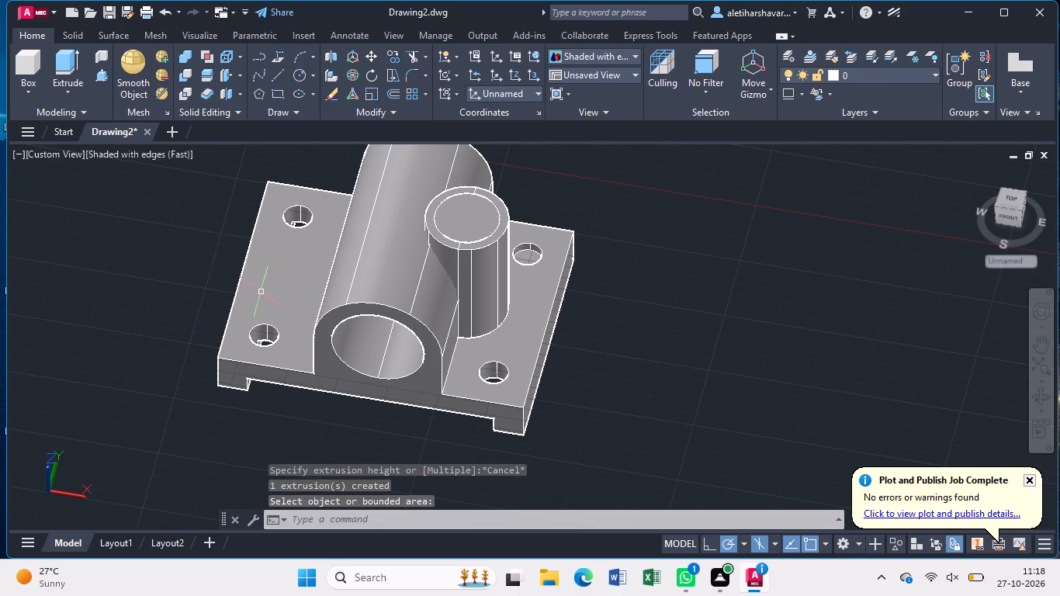
# Delete the radius 11 cylinder inside the boss.
pyautogui.click(466, 223)
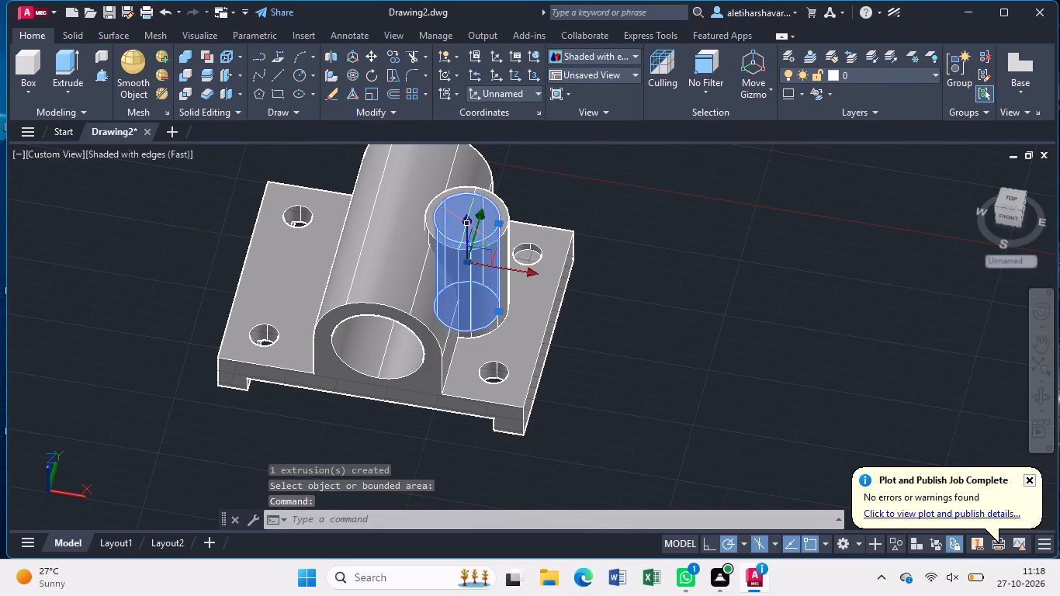
pyautogui.press('Delete')
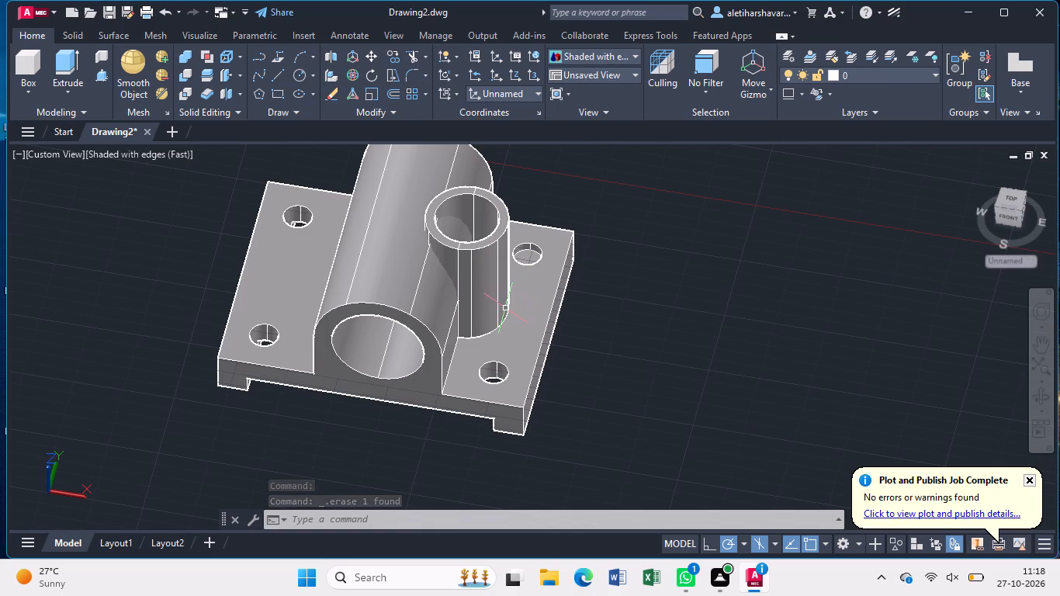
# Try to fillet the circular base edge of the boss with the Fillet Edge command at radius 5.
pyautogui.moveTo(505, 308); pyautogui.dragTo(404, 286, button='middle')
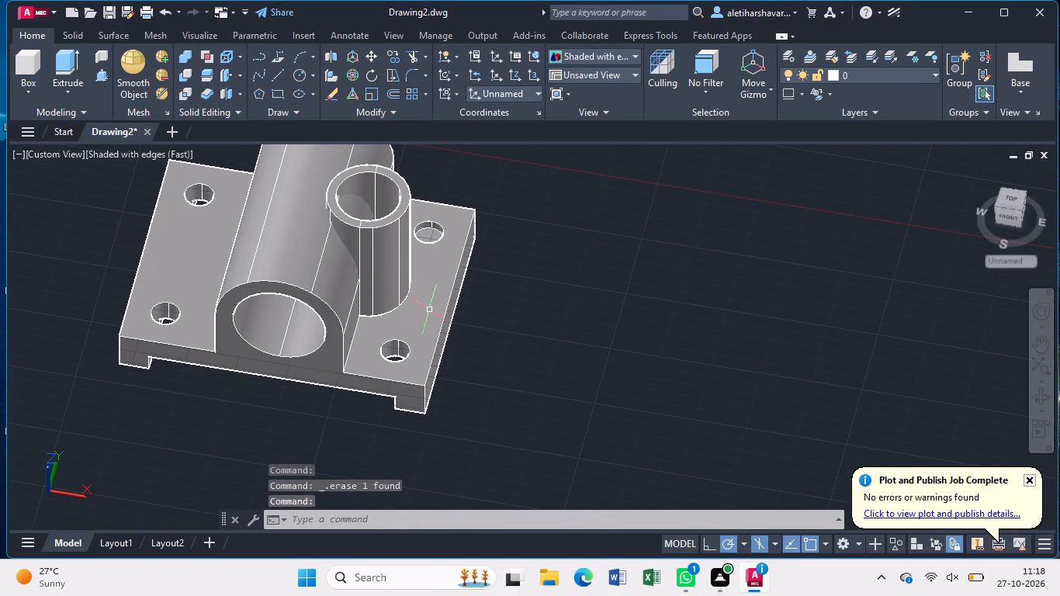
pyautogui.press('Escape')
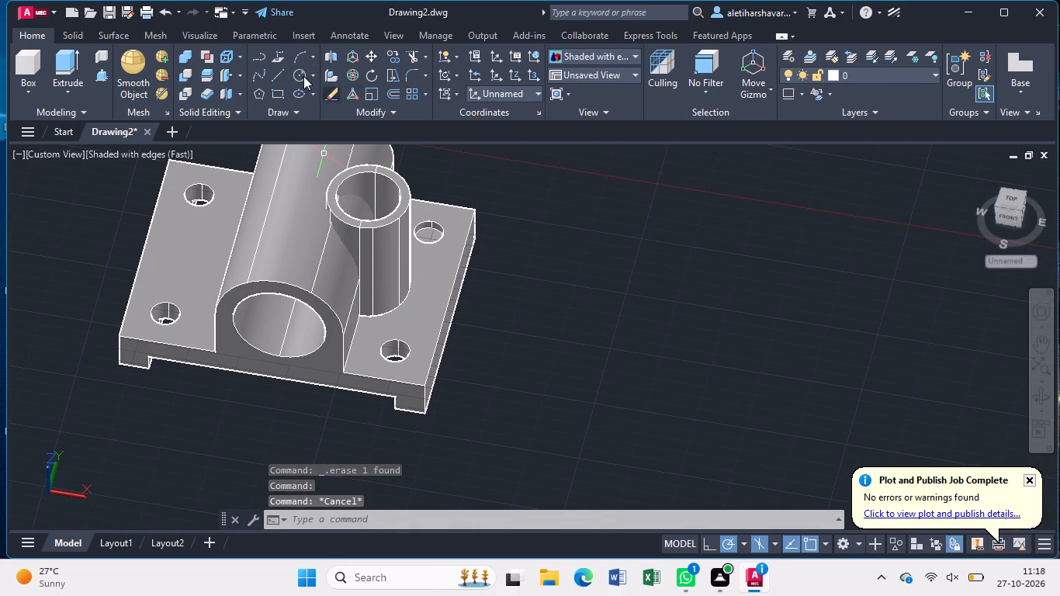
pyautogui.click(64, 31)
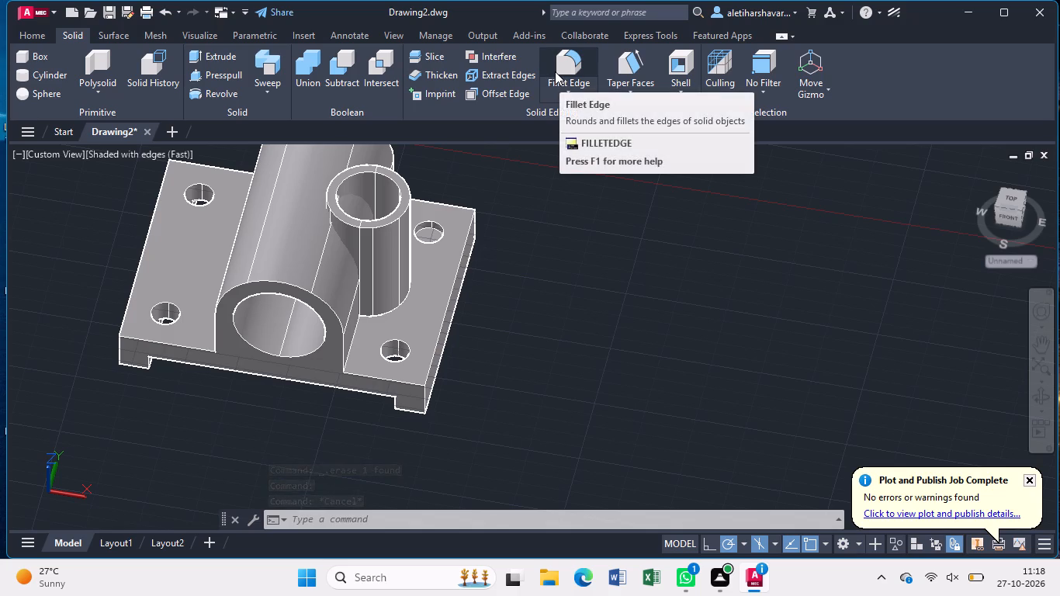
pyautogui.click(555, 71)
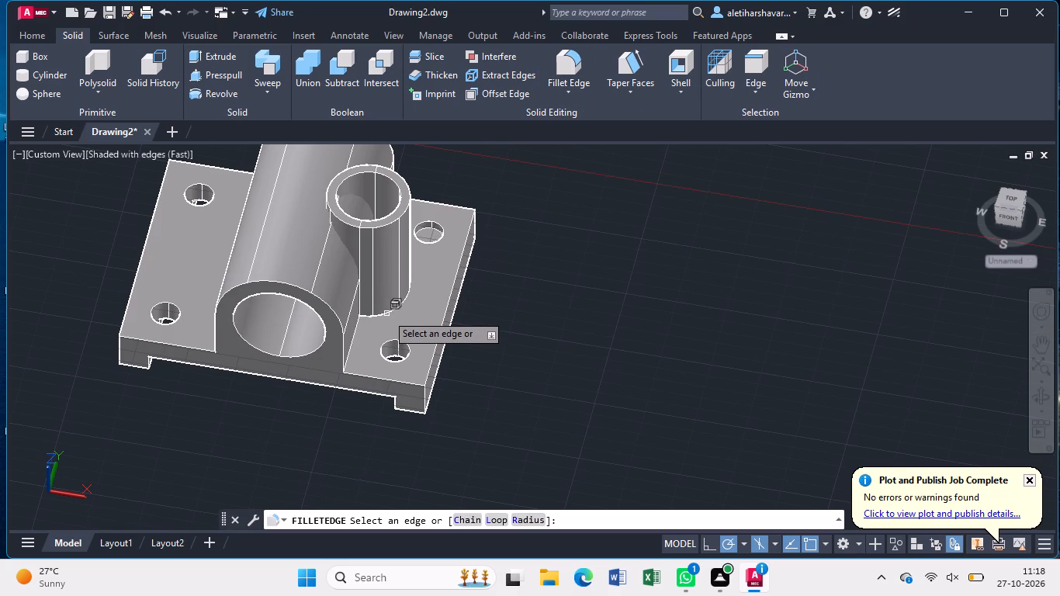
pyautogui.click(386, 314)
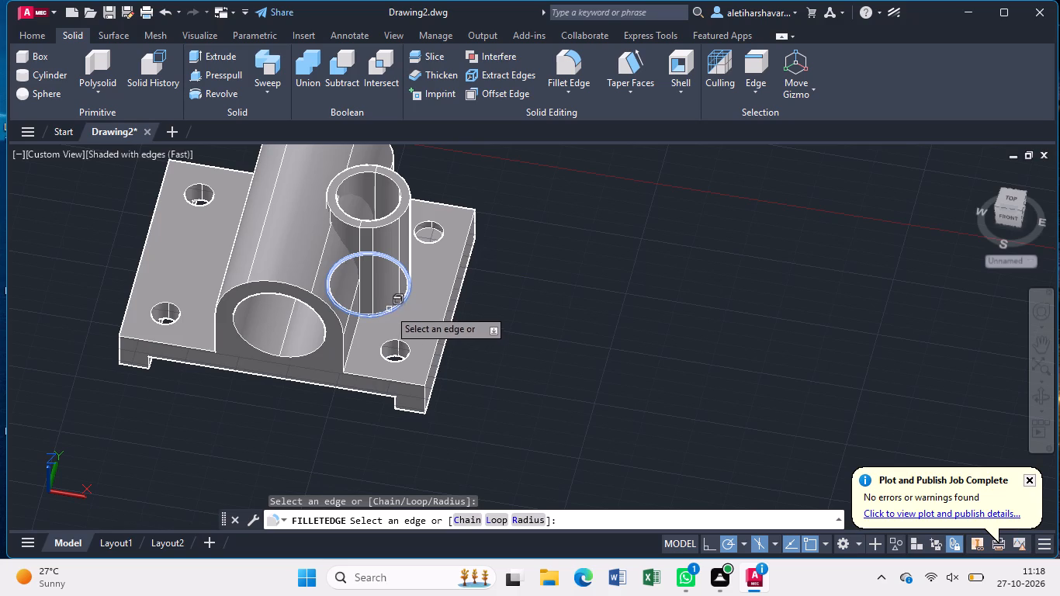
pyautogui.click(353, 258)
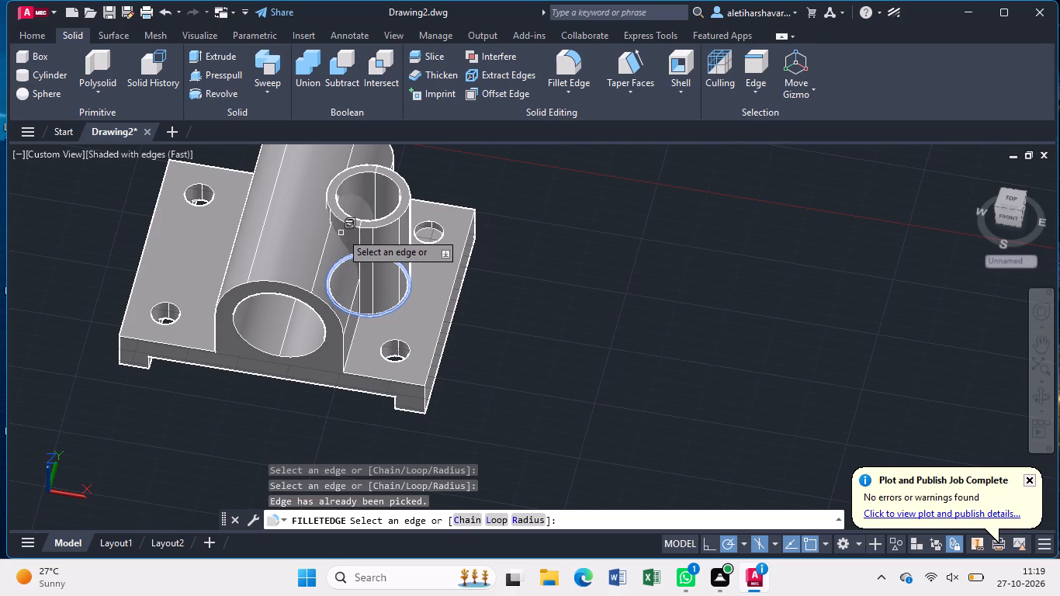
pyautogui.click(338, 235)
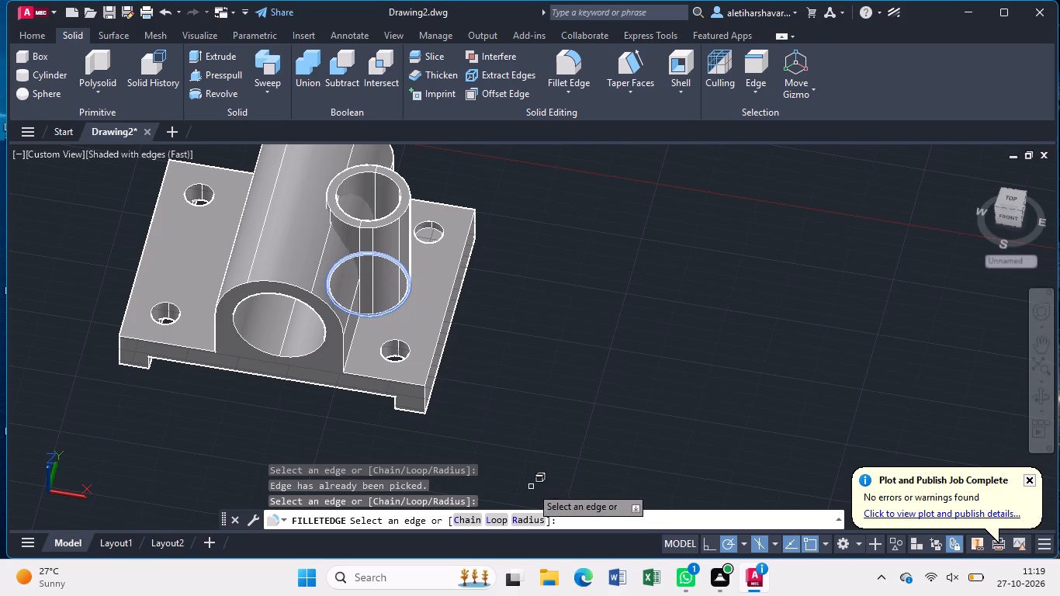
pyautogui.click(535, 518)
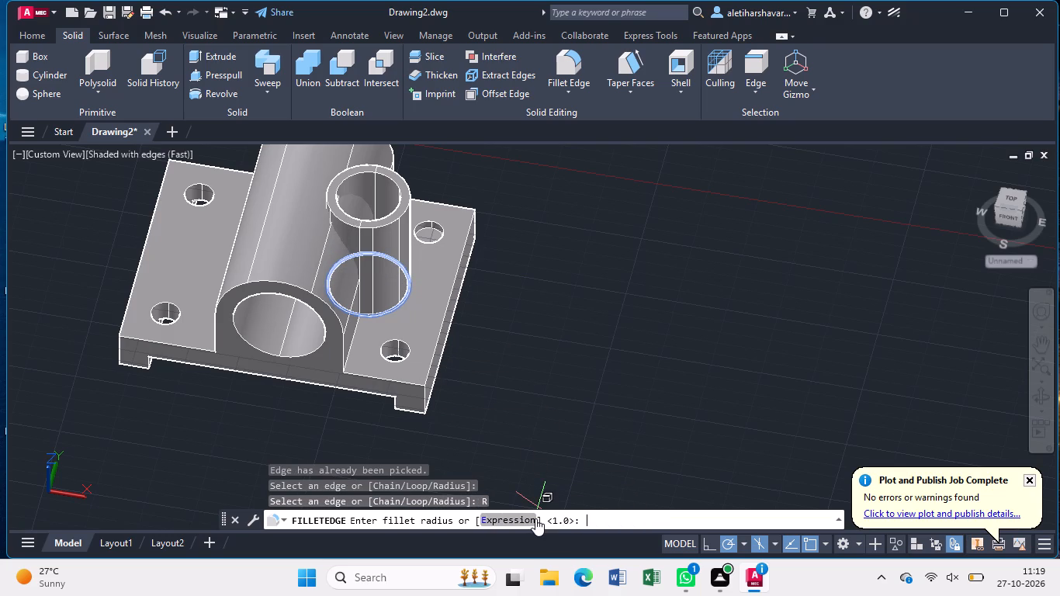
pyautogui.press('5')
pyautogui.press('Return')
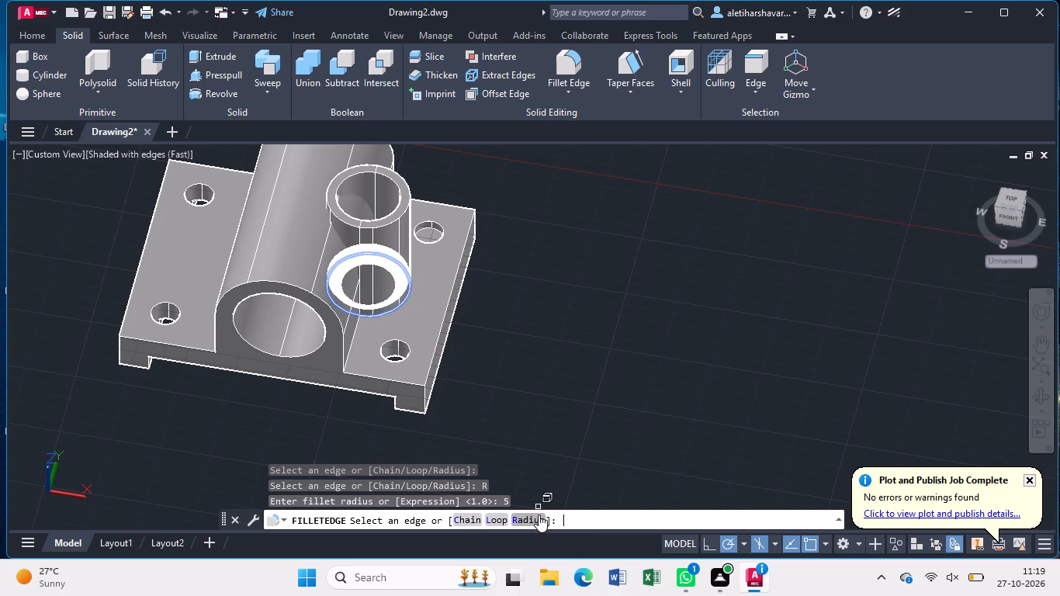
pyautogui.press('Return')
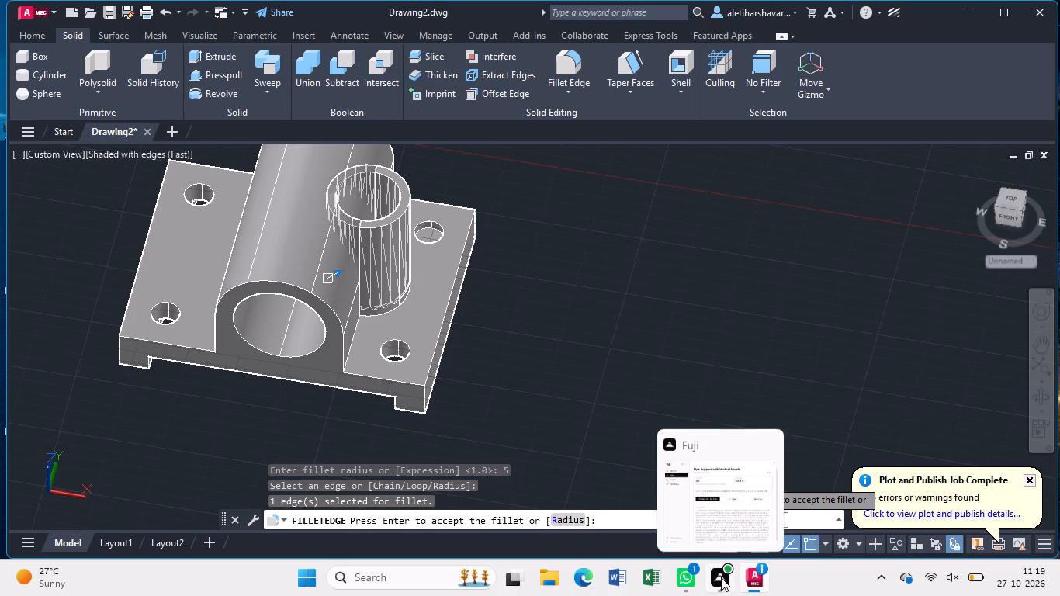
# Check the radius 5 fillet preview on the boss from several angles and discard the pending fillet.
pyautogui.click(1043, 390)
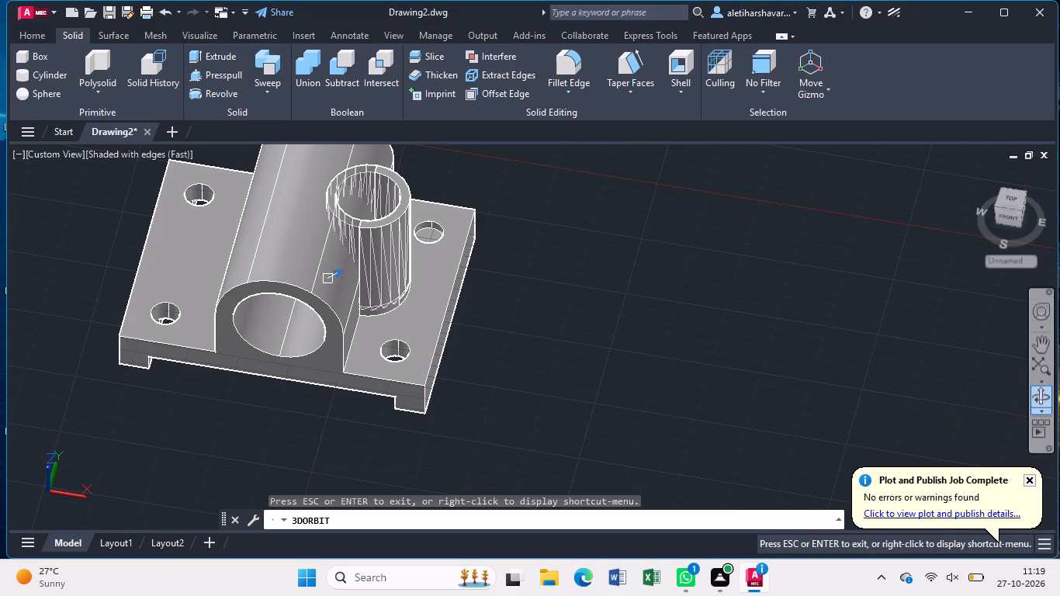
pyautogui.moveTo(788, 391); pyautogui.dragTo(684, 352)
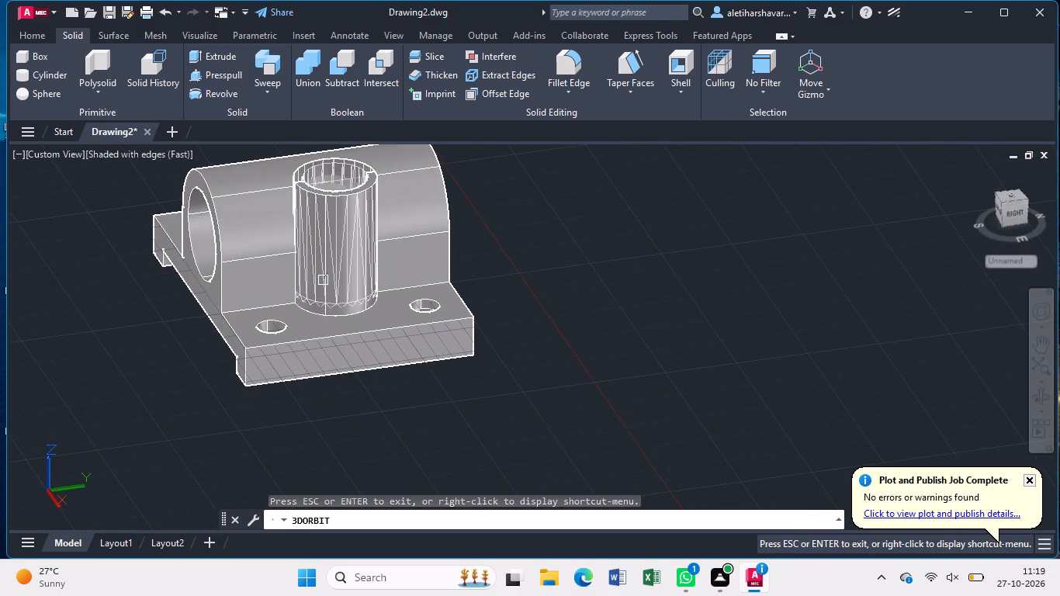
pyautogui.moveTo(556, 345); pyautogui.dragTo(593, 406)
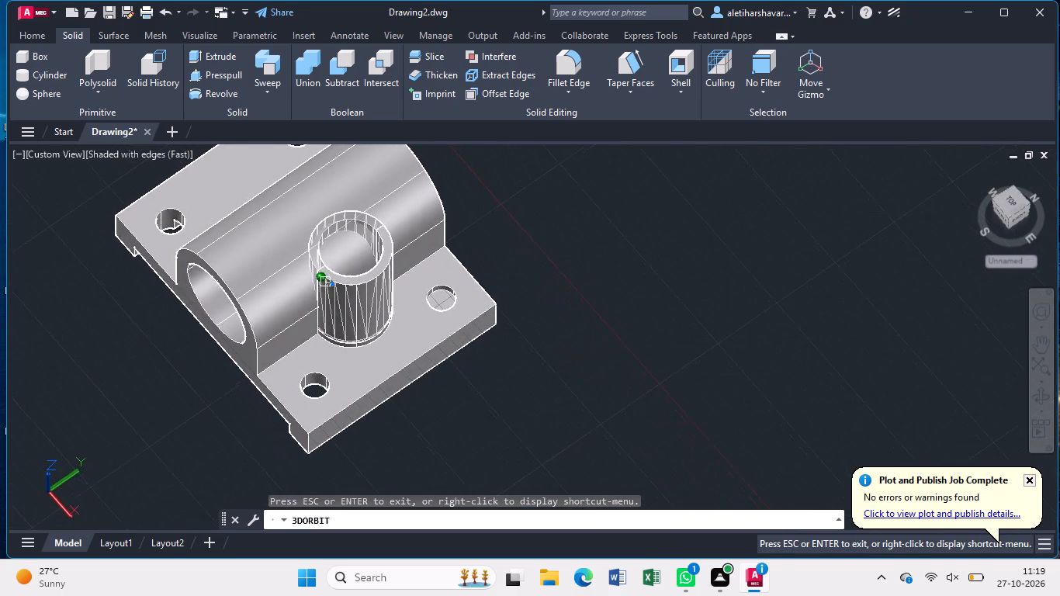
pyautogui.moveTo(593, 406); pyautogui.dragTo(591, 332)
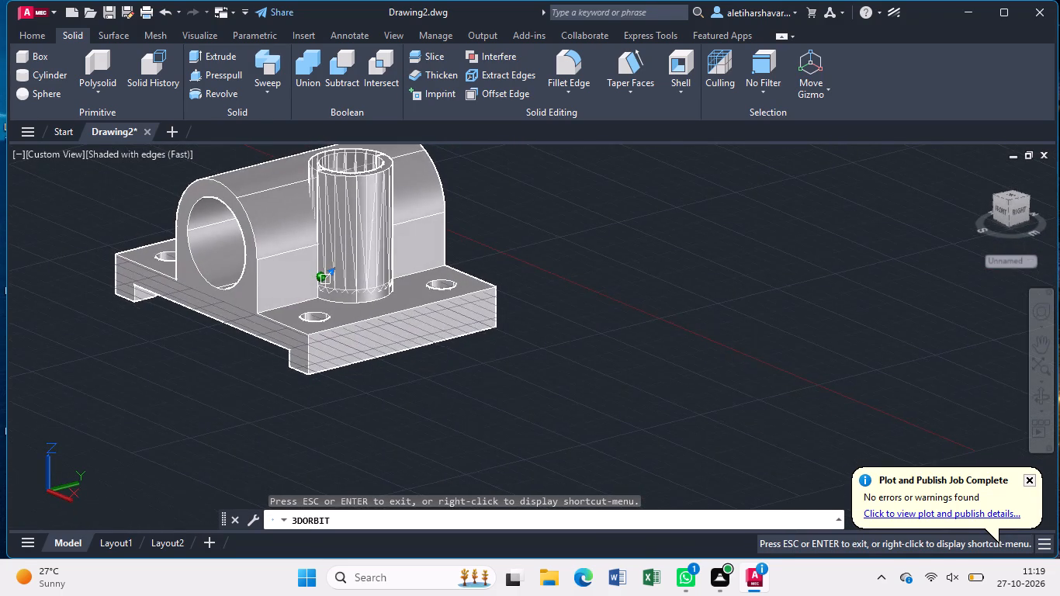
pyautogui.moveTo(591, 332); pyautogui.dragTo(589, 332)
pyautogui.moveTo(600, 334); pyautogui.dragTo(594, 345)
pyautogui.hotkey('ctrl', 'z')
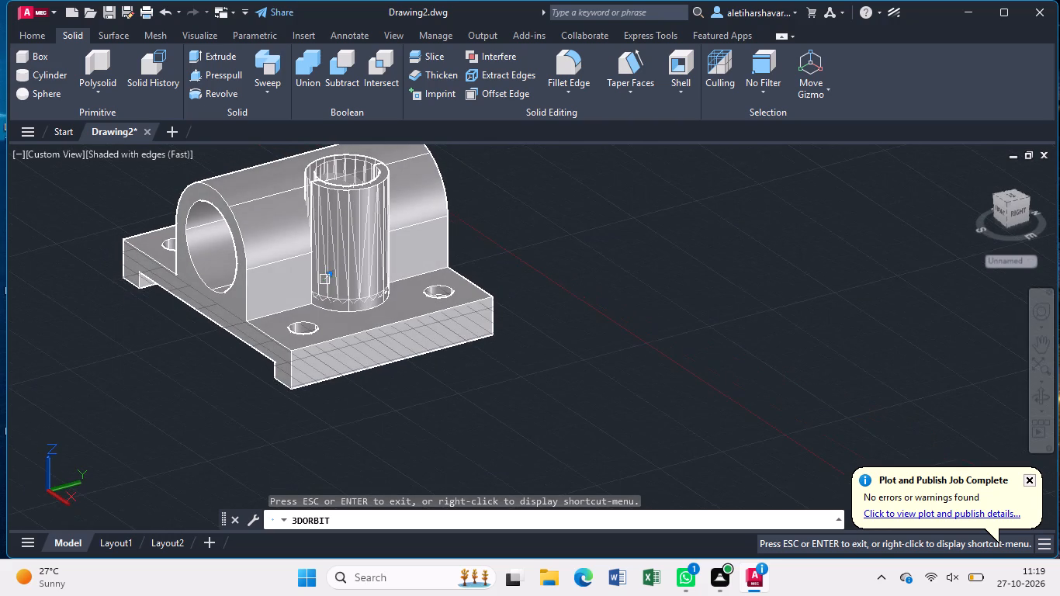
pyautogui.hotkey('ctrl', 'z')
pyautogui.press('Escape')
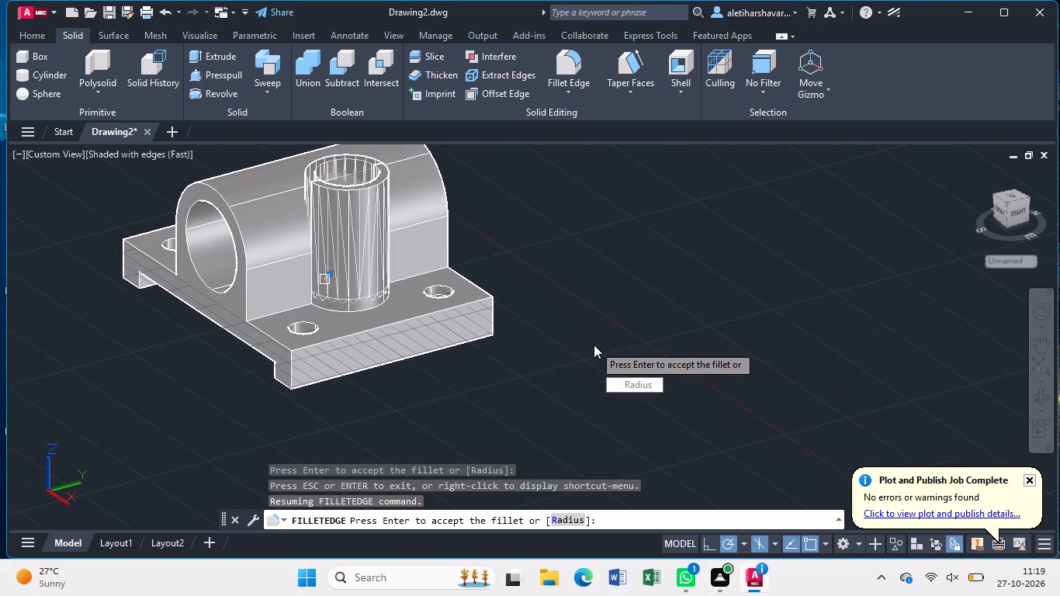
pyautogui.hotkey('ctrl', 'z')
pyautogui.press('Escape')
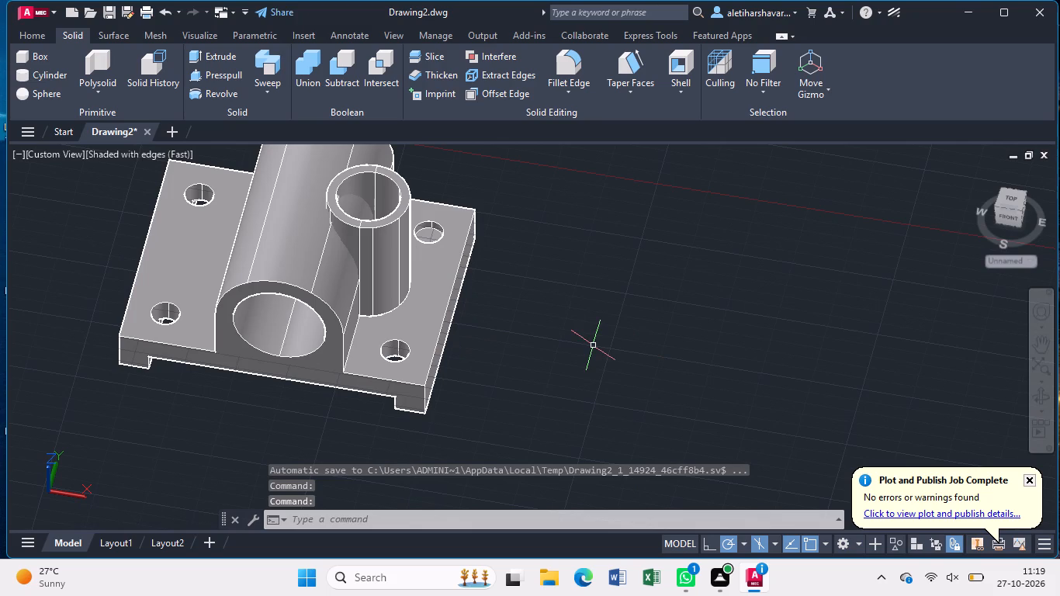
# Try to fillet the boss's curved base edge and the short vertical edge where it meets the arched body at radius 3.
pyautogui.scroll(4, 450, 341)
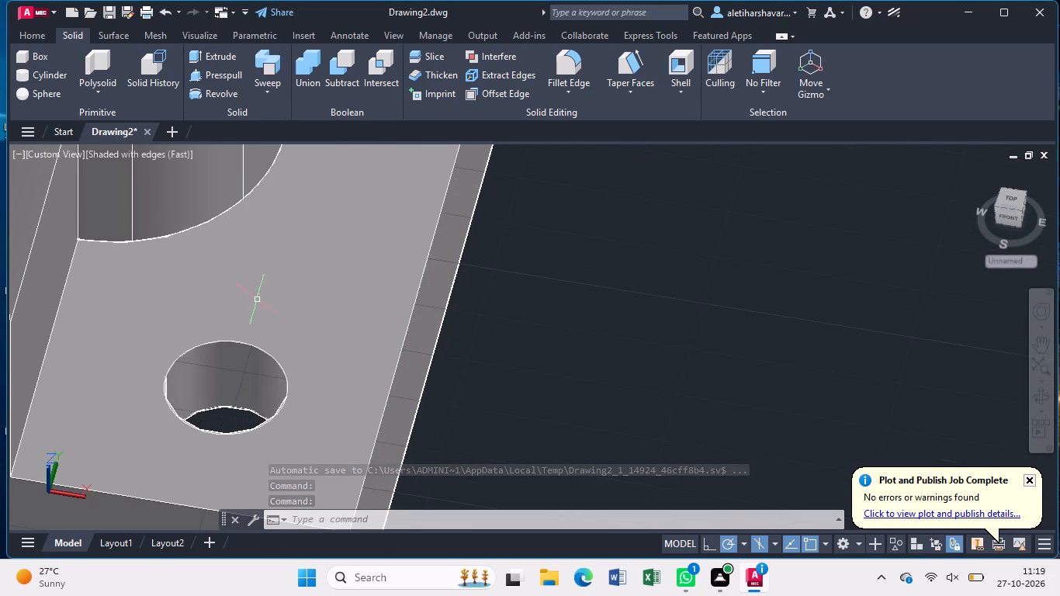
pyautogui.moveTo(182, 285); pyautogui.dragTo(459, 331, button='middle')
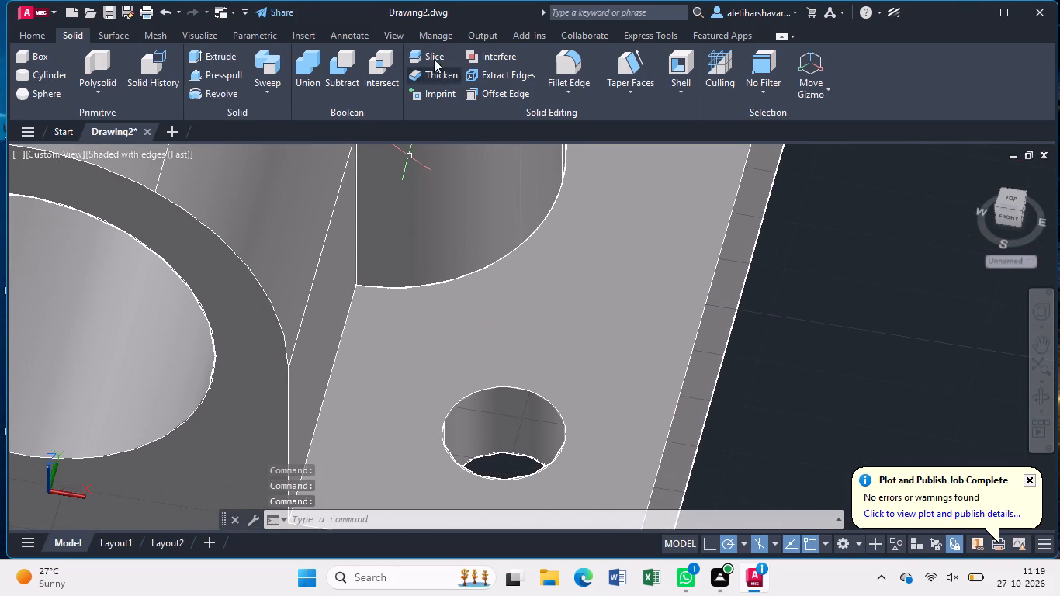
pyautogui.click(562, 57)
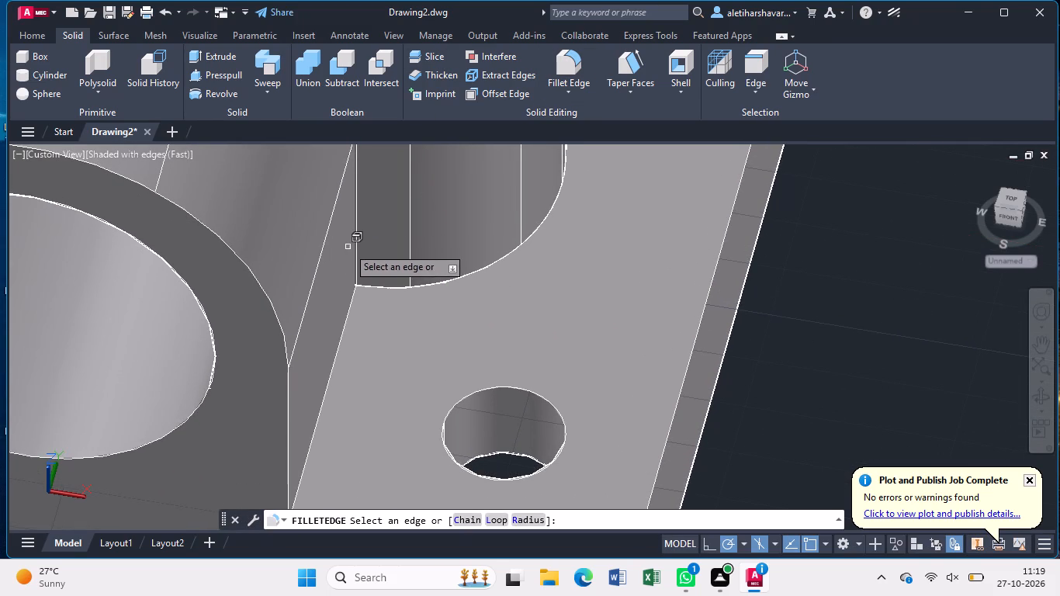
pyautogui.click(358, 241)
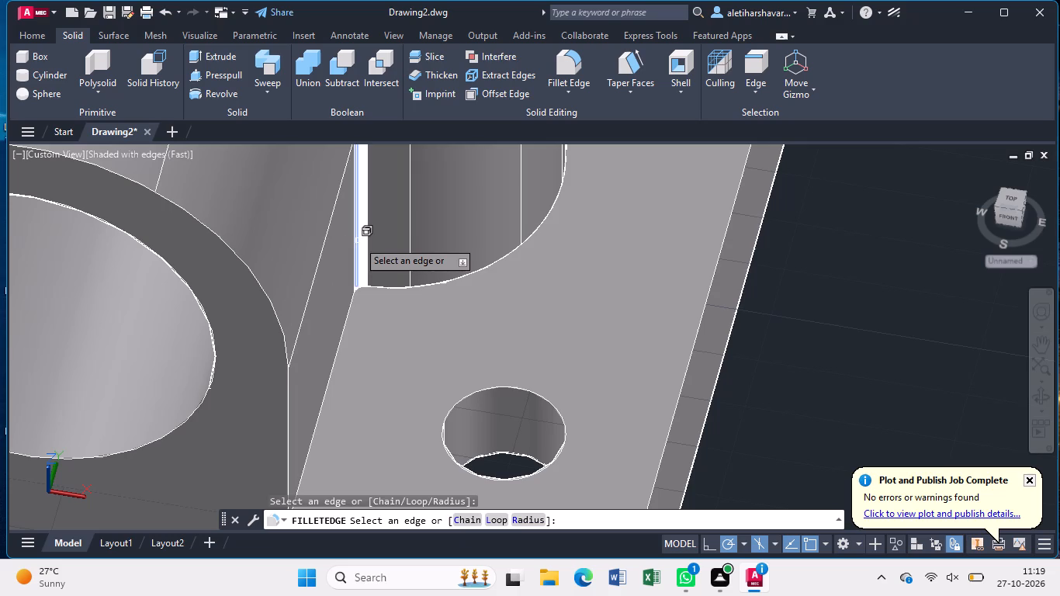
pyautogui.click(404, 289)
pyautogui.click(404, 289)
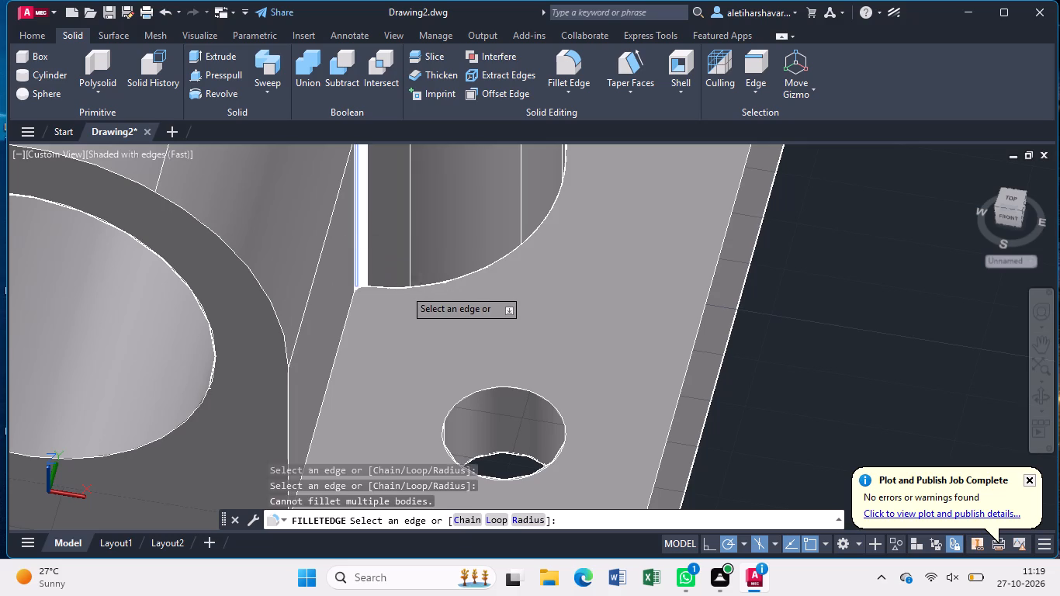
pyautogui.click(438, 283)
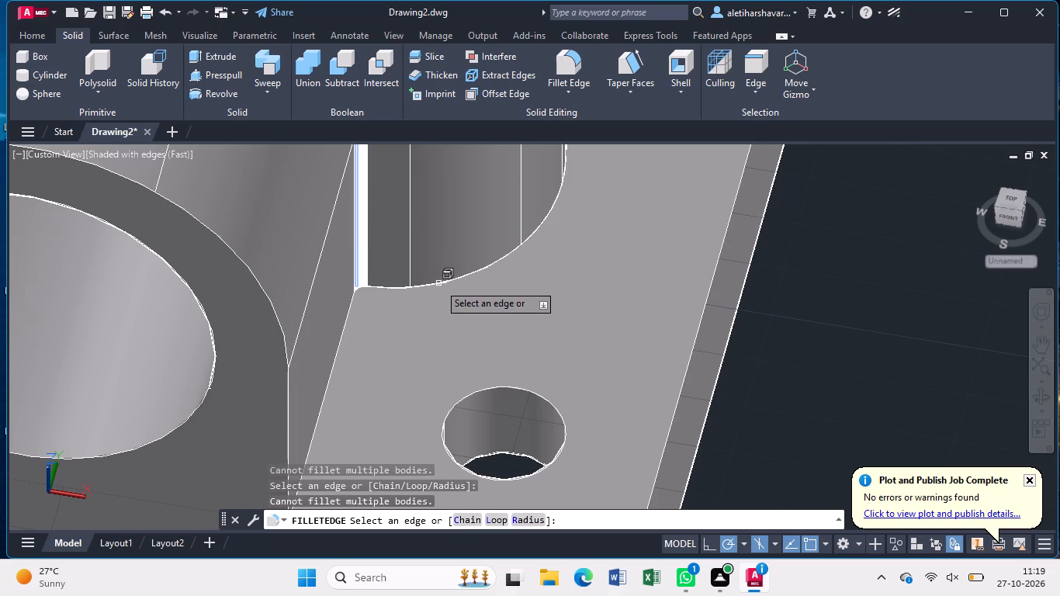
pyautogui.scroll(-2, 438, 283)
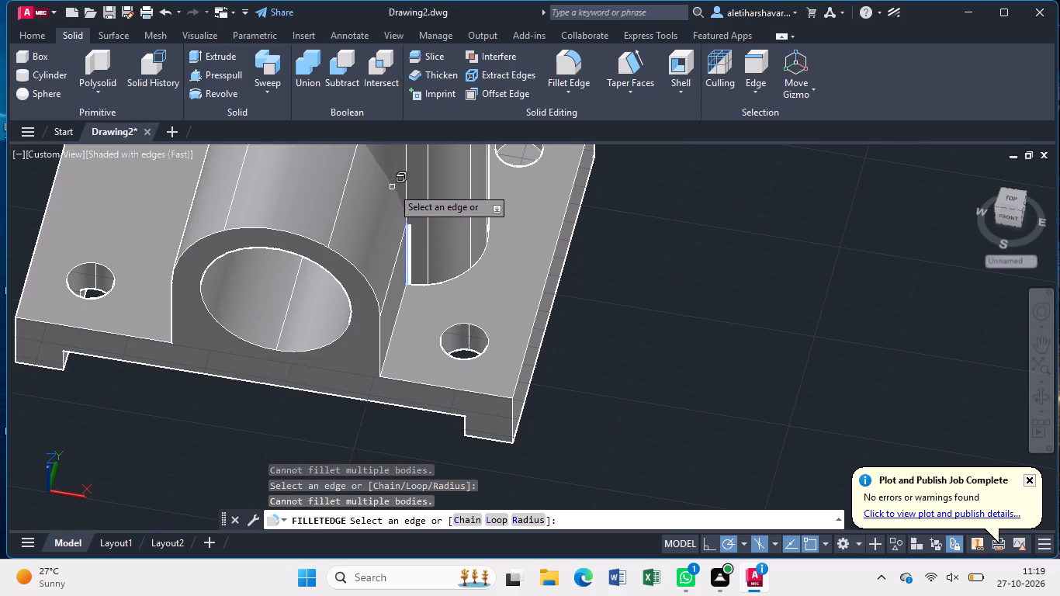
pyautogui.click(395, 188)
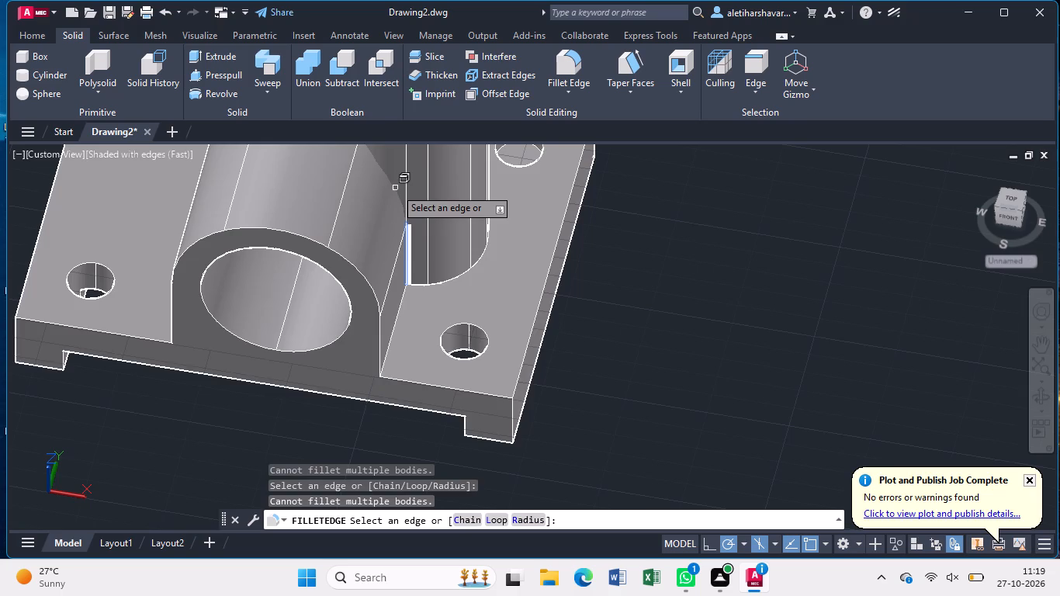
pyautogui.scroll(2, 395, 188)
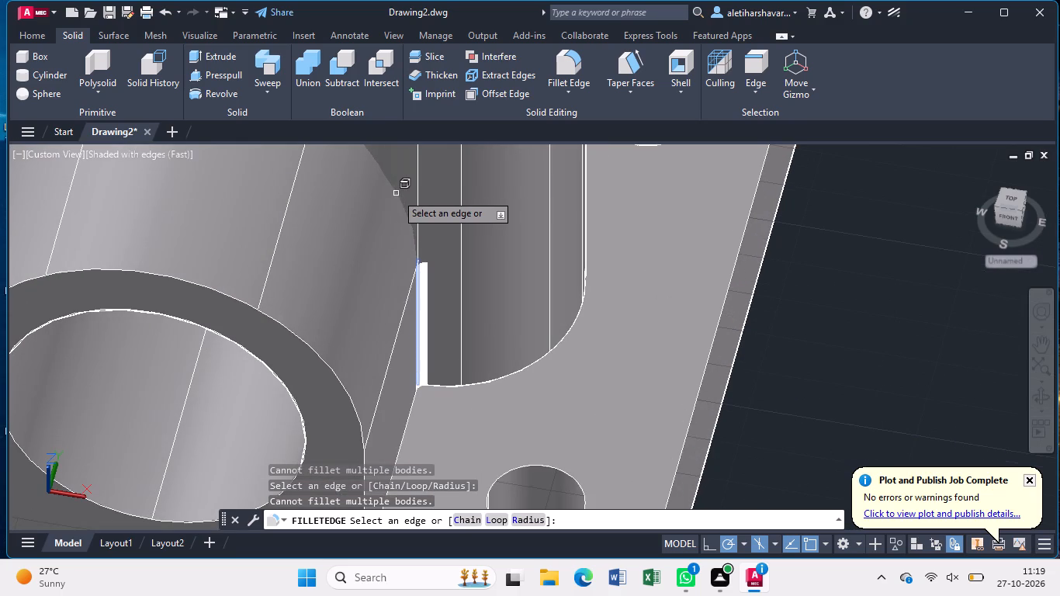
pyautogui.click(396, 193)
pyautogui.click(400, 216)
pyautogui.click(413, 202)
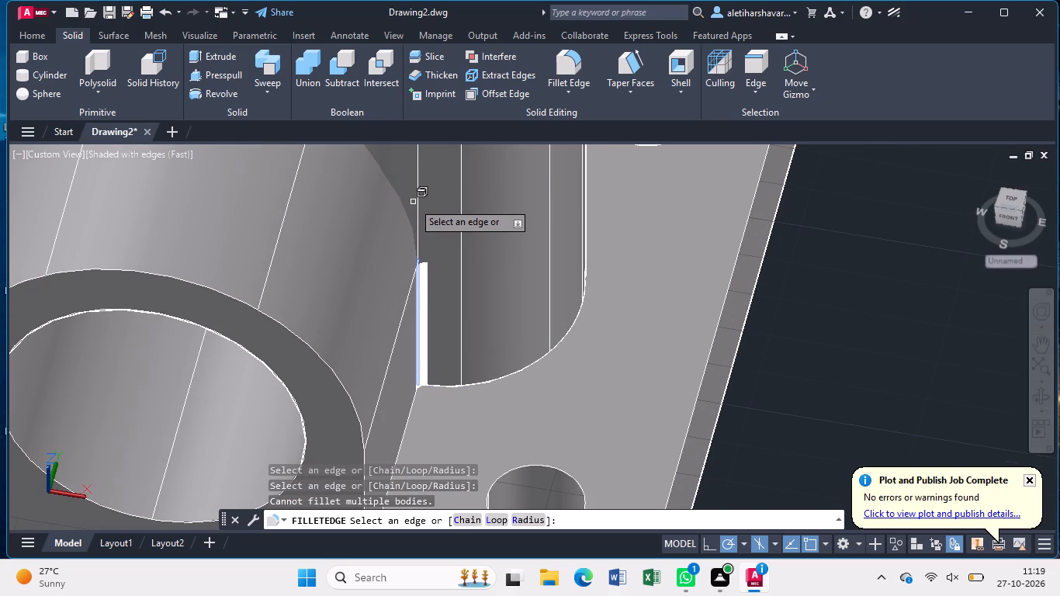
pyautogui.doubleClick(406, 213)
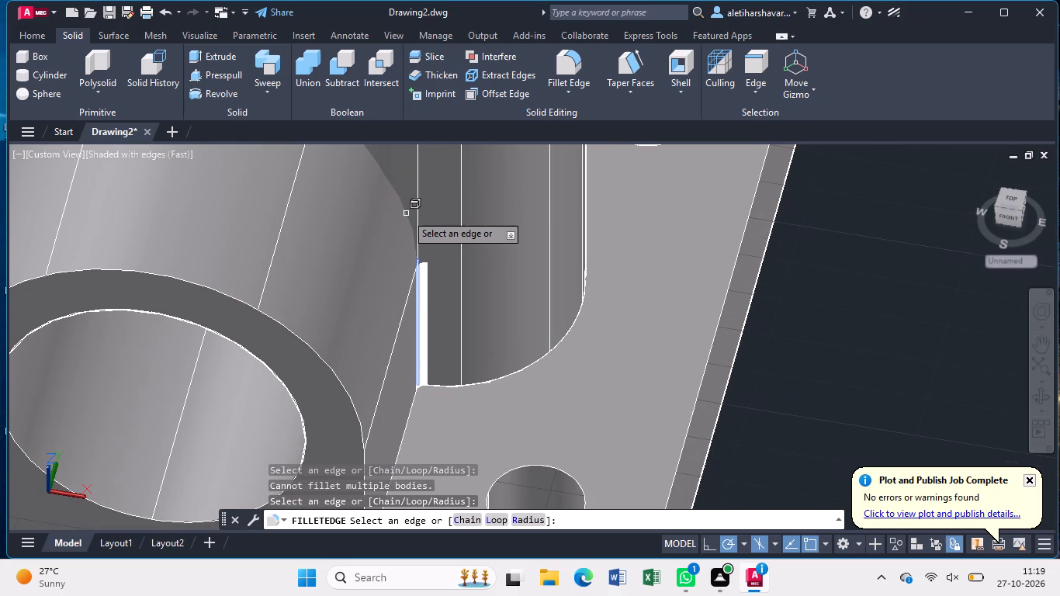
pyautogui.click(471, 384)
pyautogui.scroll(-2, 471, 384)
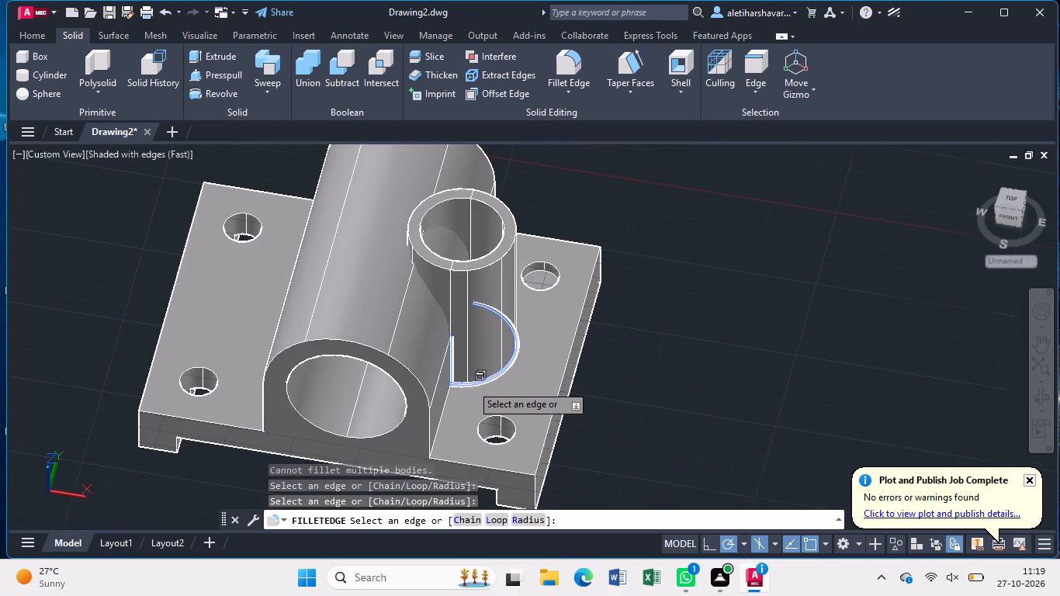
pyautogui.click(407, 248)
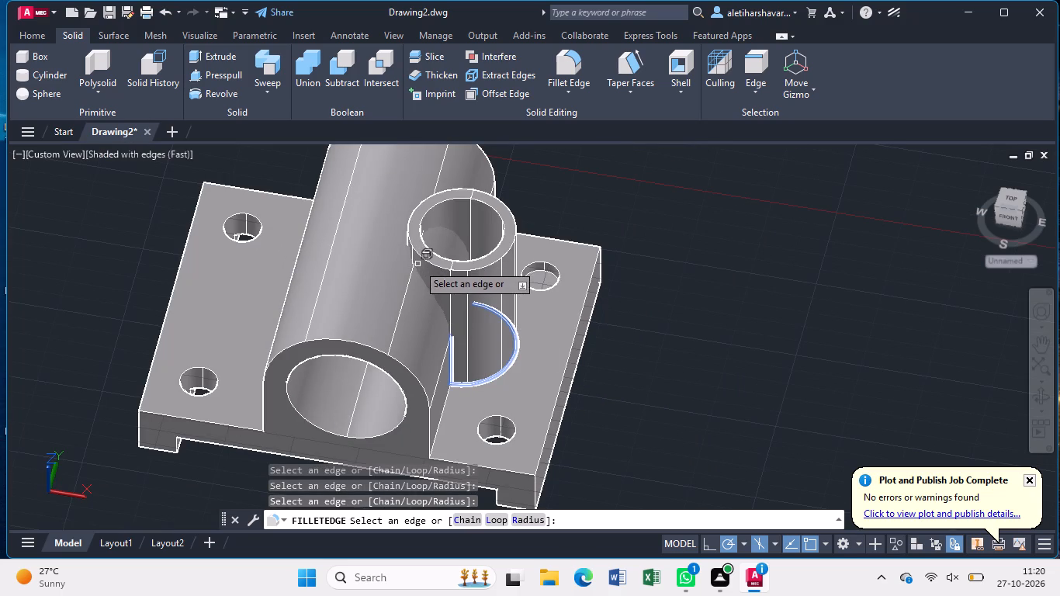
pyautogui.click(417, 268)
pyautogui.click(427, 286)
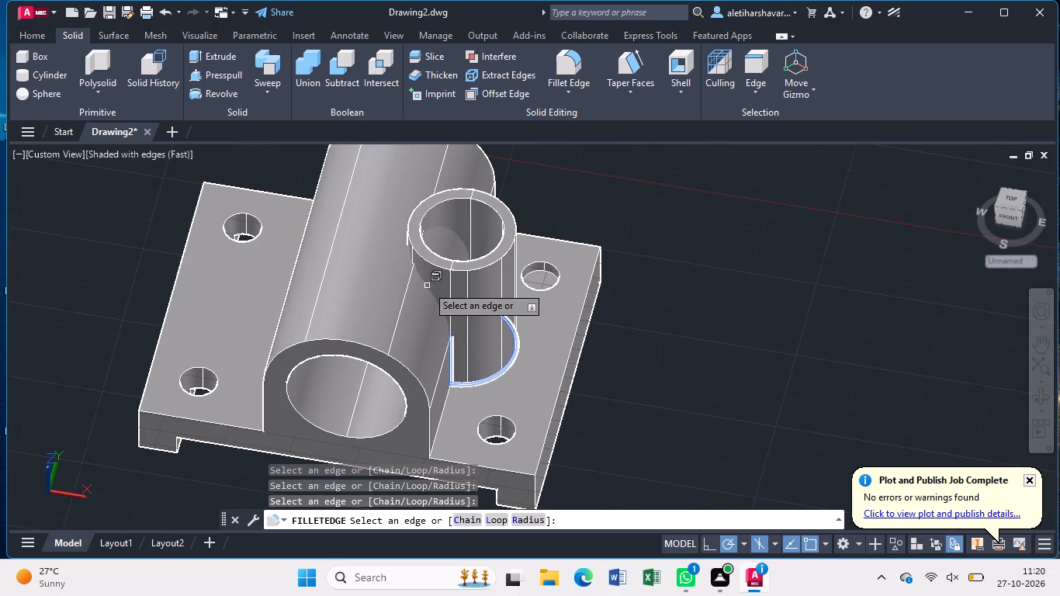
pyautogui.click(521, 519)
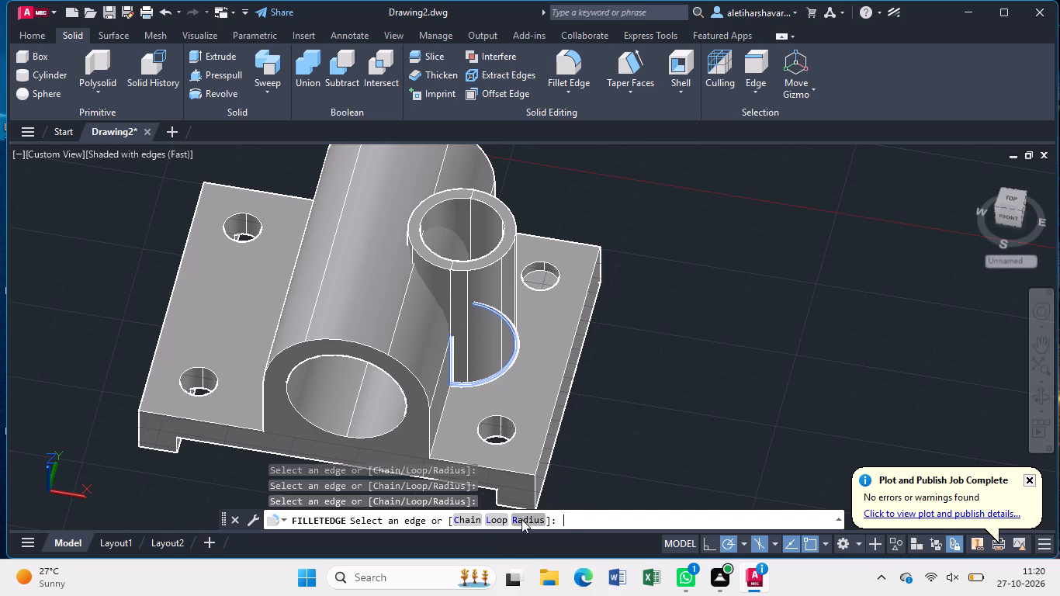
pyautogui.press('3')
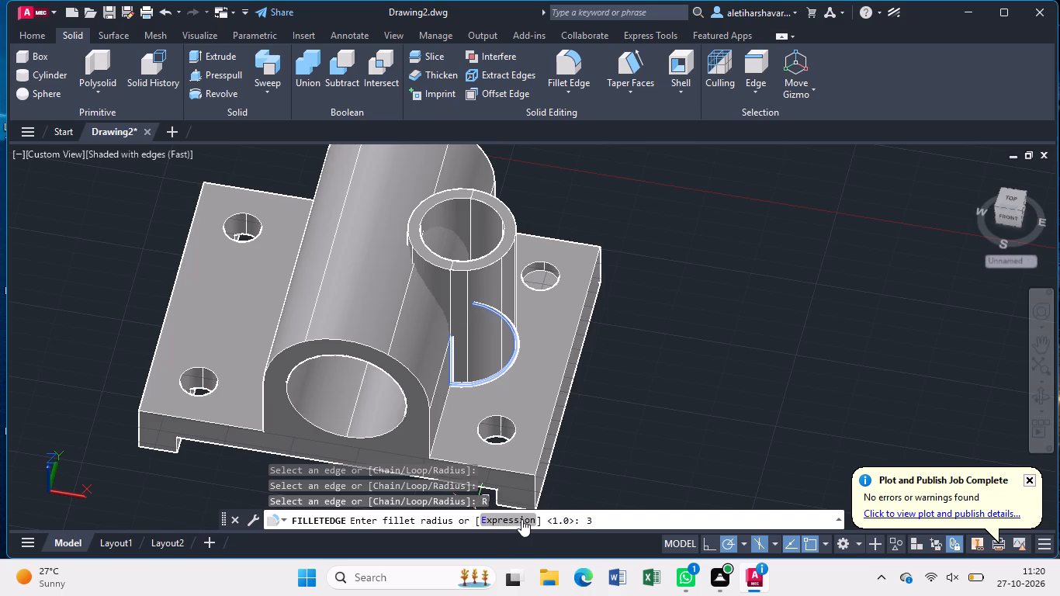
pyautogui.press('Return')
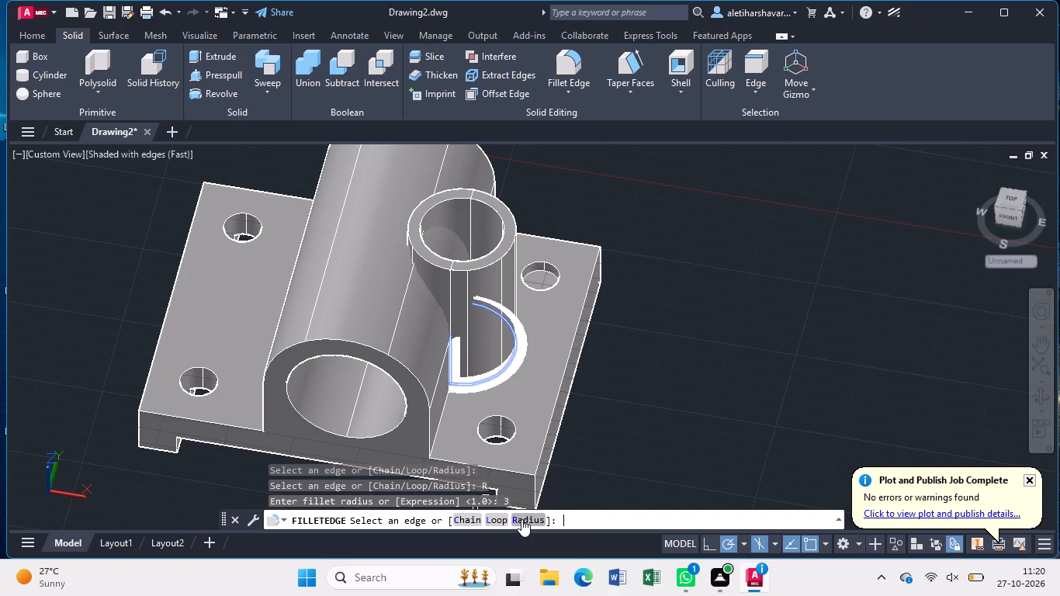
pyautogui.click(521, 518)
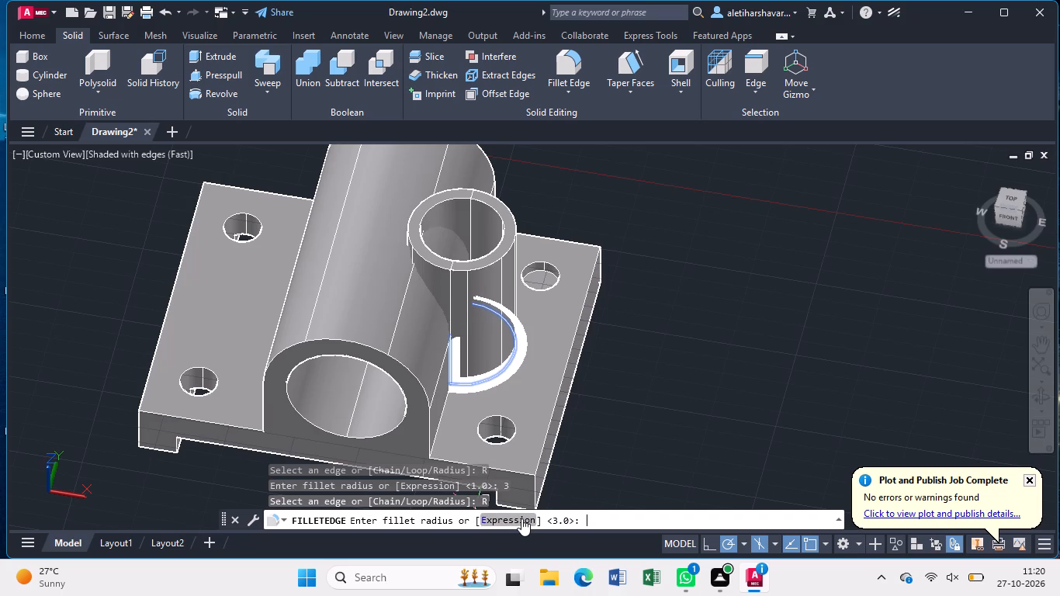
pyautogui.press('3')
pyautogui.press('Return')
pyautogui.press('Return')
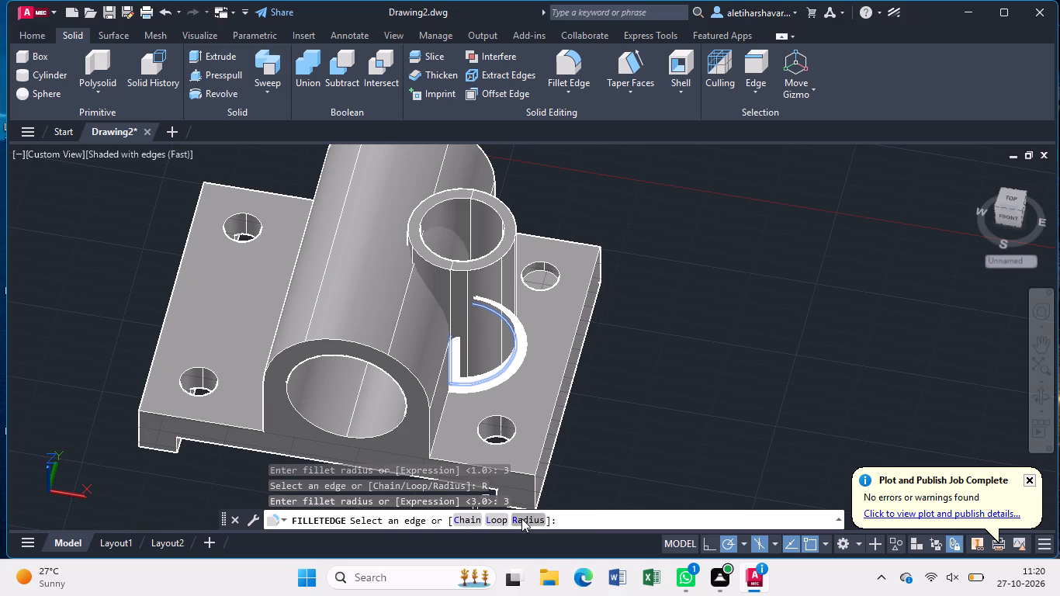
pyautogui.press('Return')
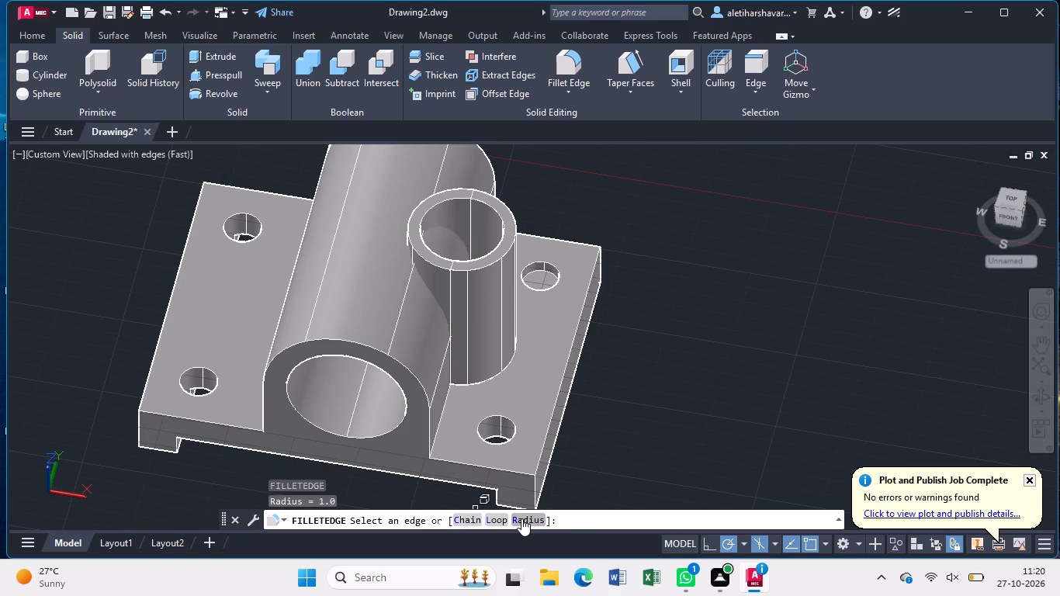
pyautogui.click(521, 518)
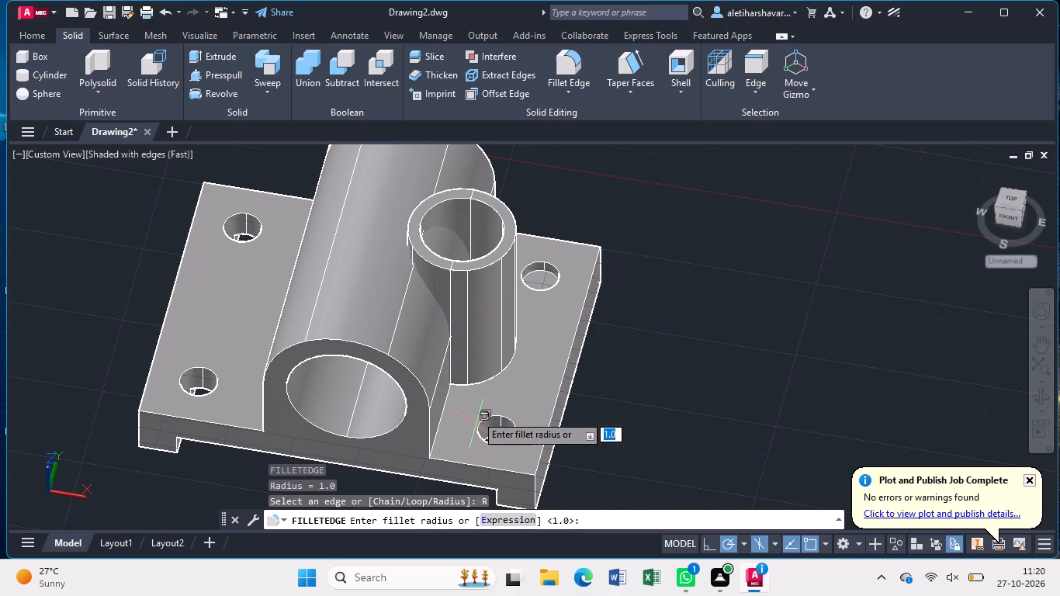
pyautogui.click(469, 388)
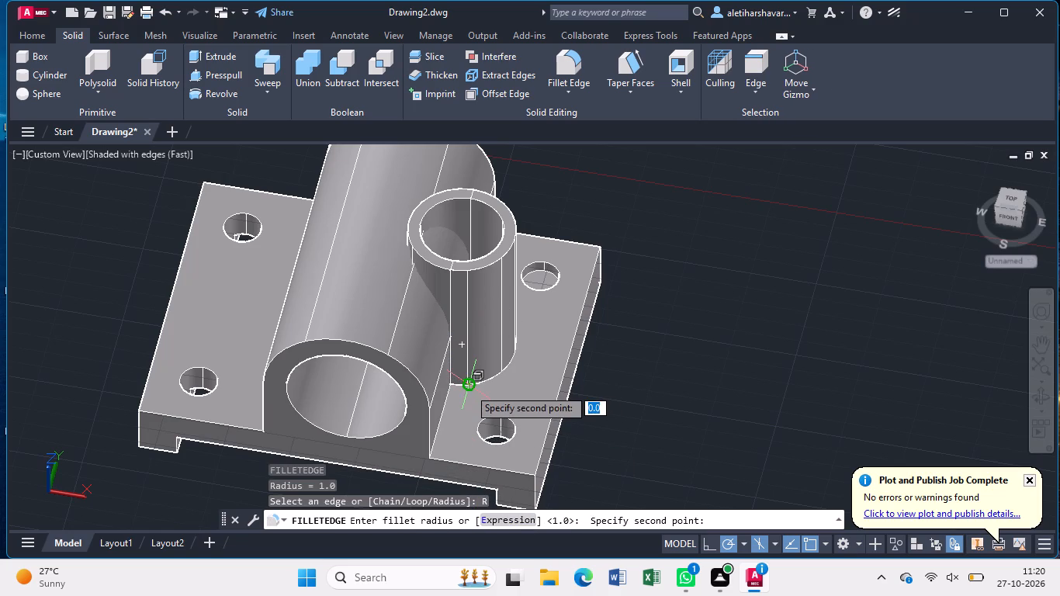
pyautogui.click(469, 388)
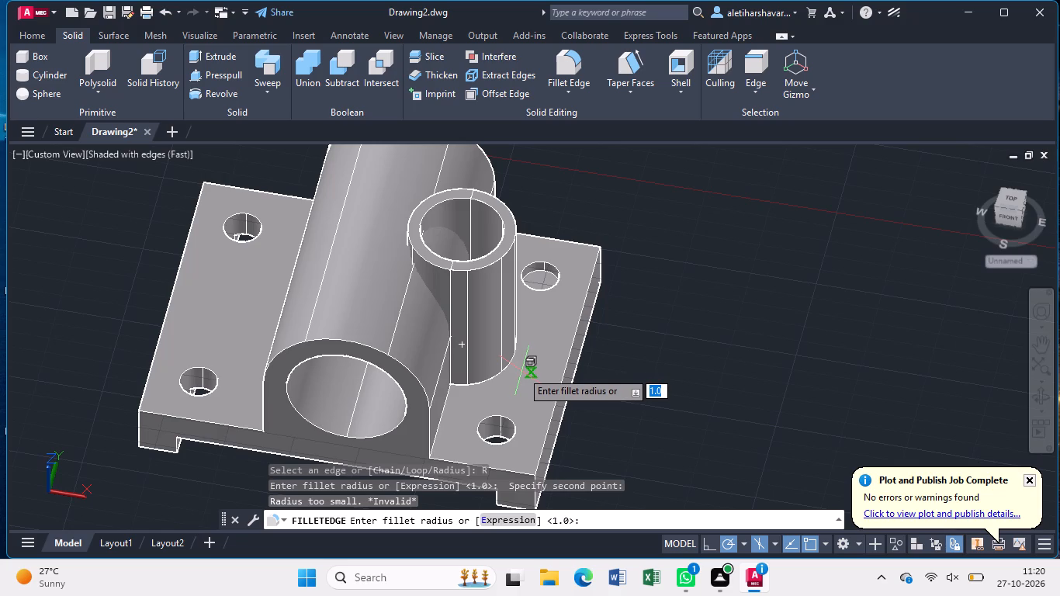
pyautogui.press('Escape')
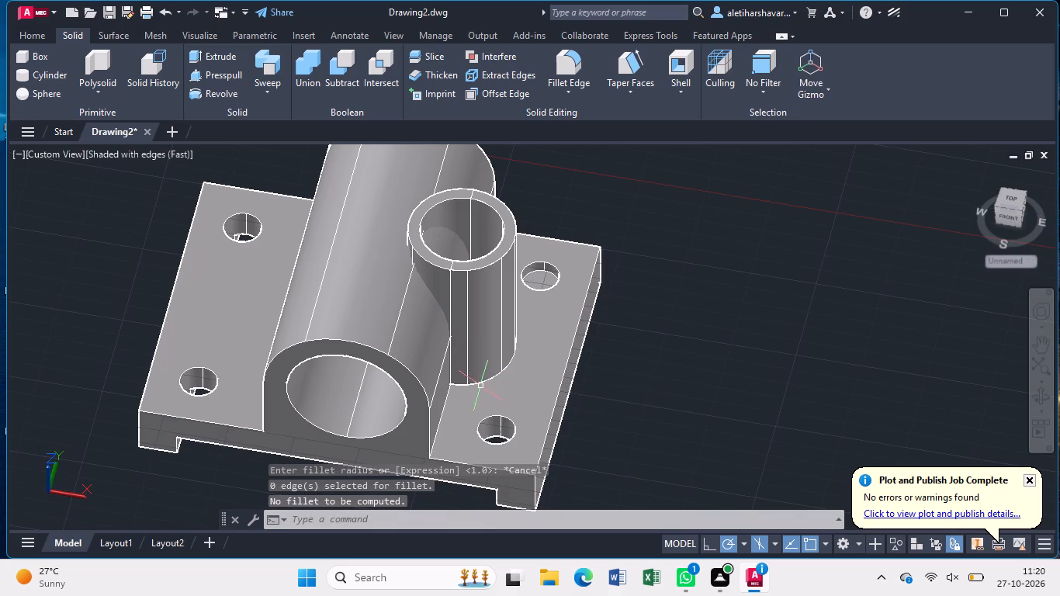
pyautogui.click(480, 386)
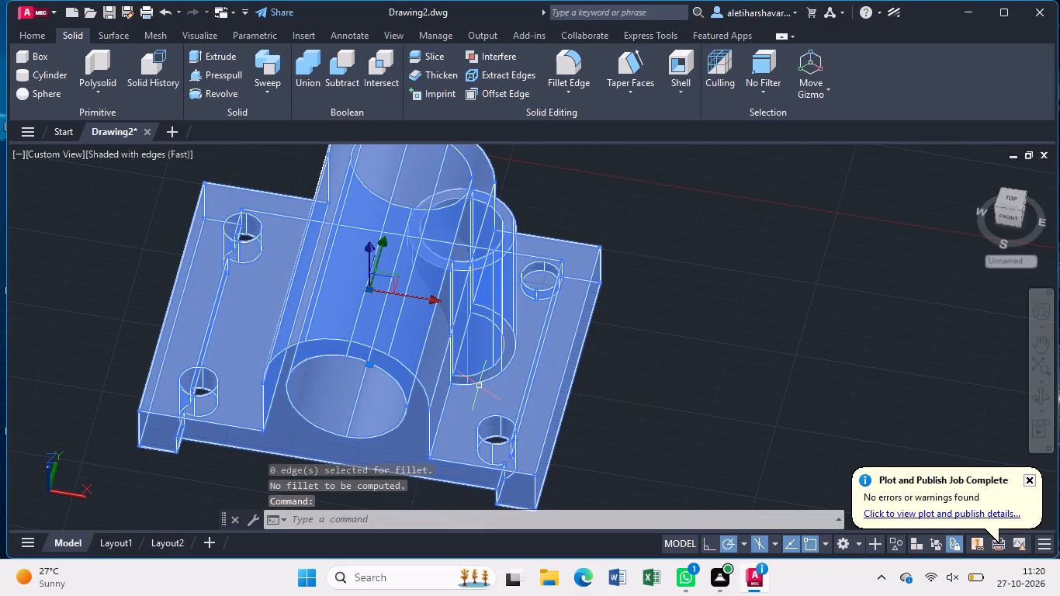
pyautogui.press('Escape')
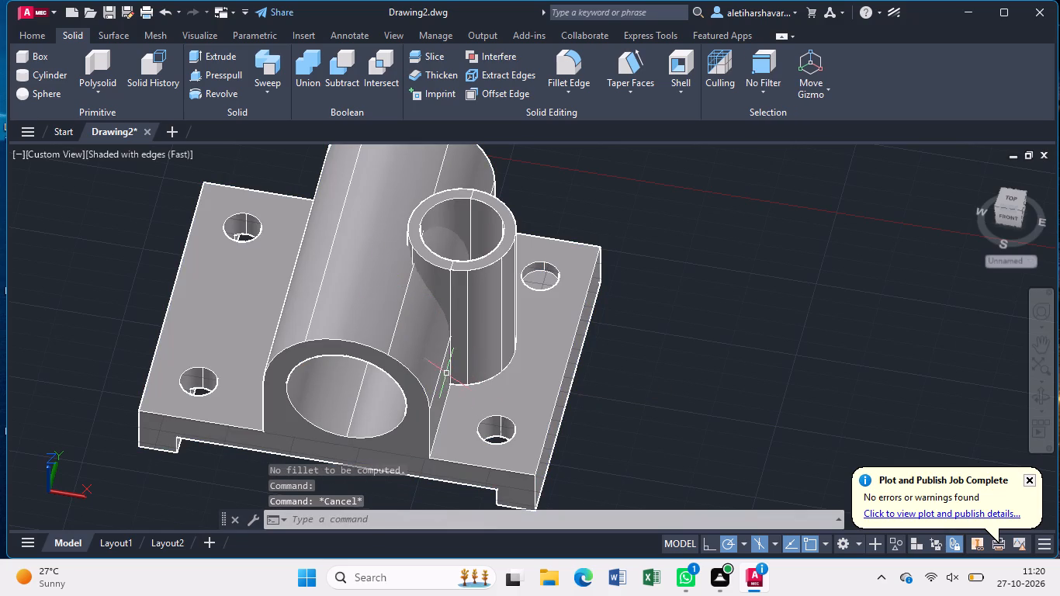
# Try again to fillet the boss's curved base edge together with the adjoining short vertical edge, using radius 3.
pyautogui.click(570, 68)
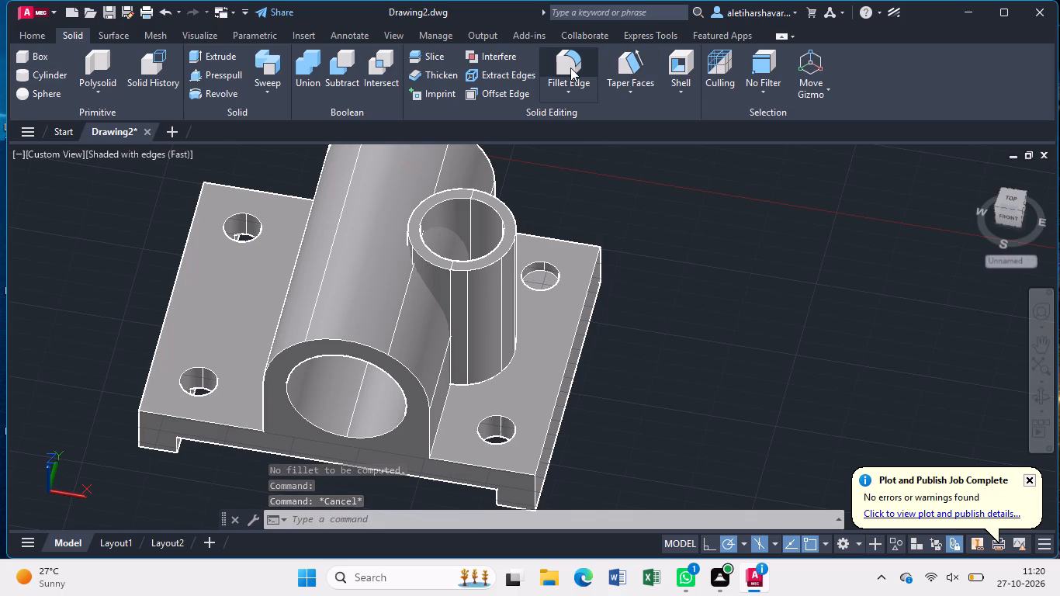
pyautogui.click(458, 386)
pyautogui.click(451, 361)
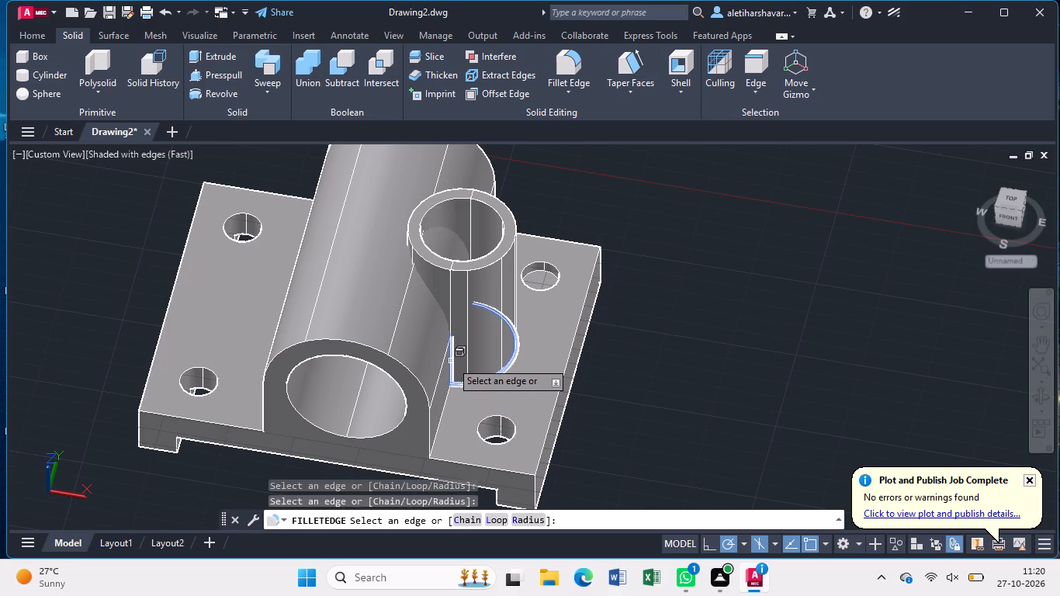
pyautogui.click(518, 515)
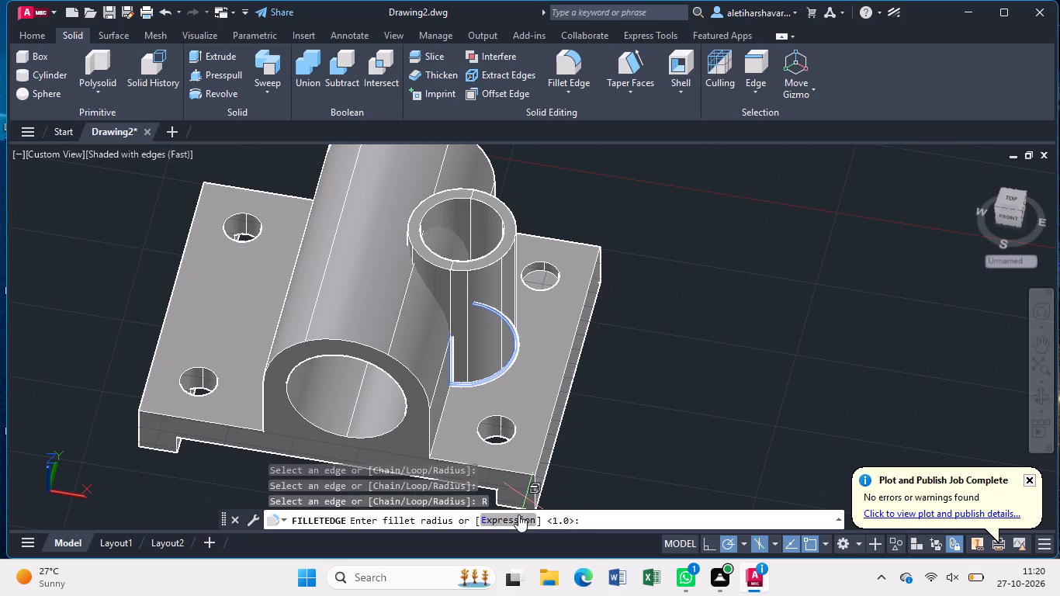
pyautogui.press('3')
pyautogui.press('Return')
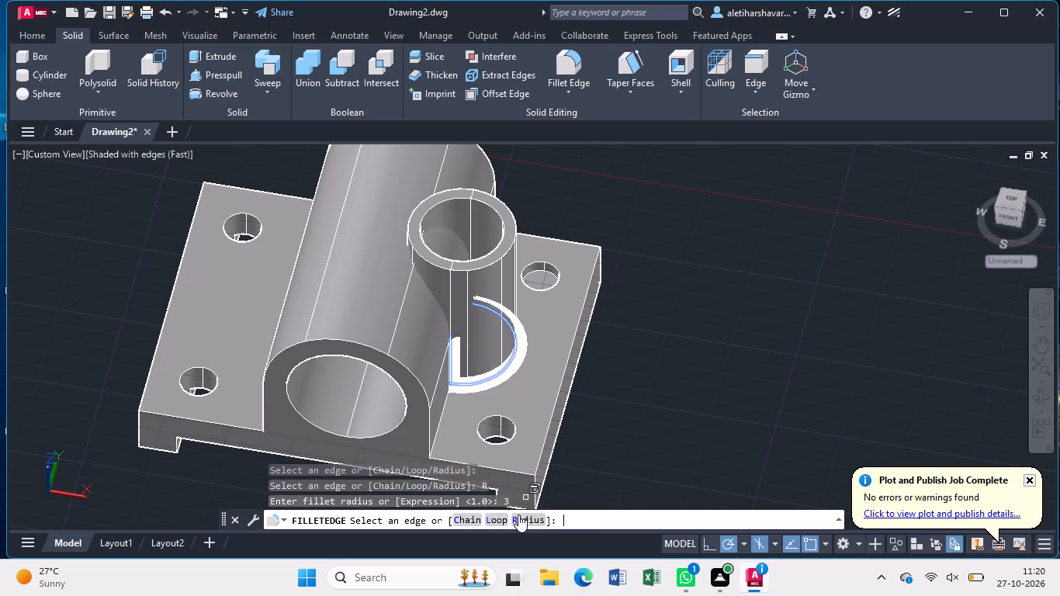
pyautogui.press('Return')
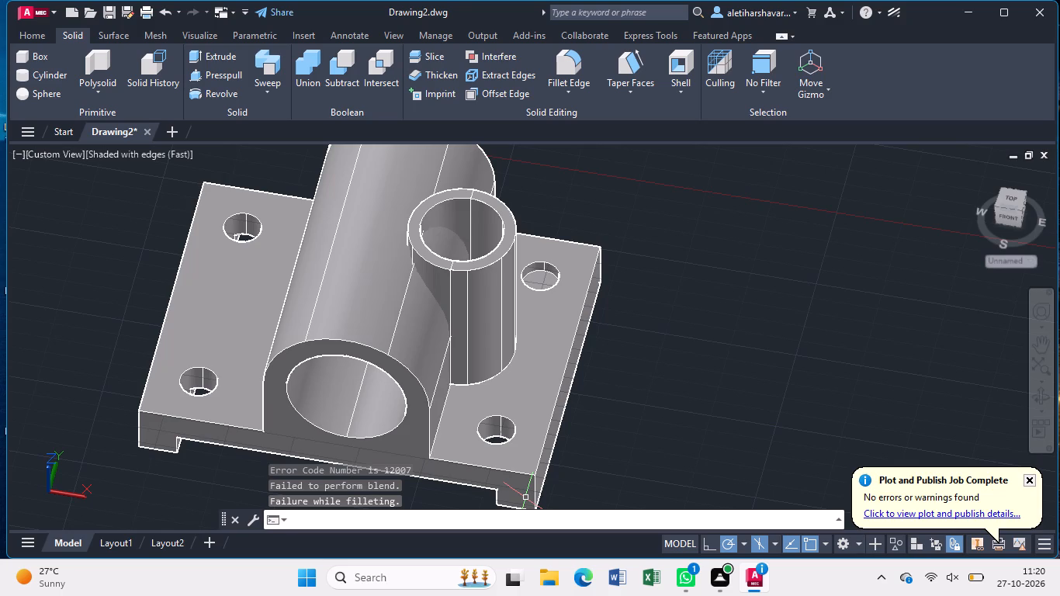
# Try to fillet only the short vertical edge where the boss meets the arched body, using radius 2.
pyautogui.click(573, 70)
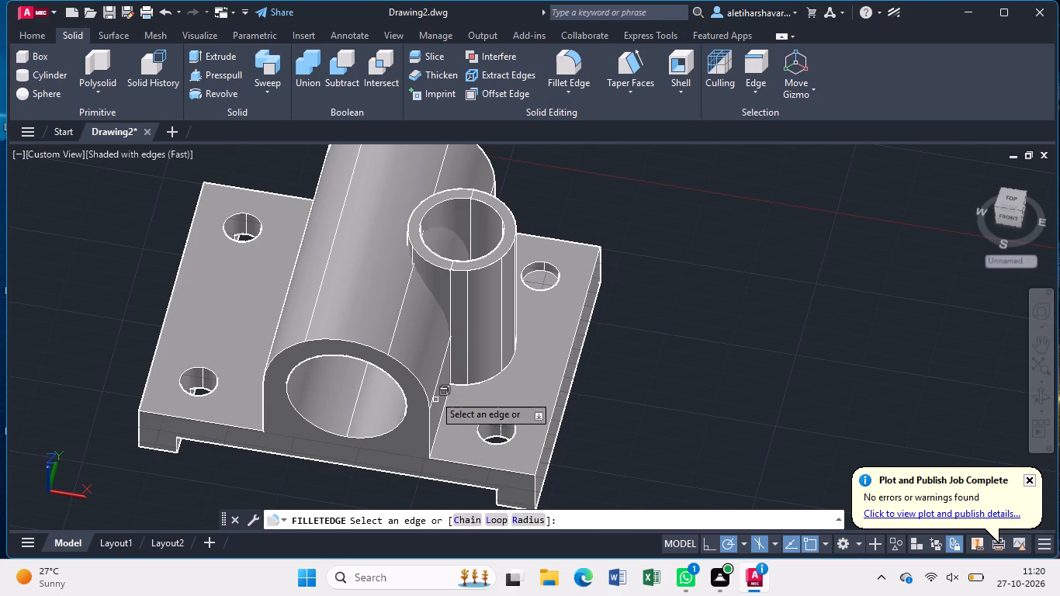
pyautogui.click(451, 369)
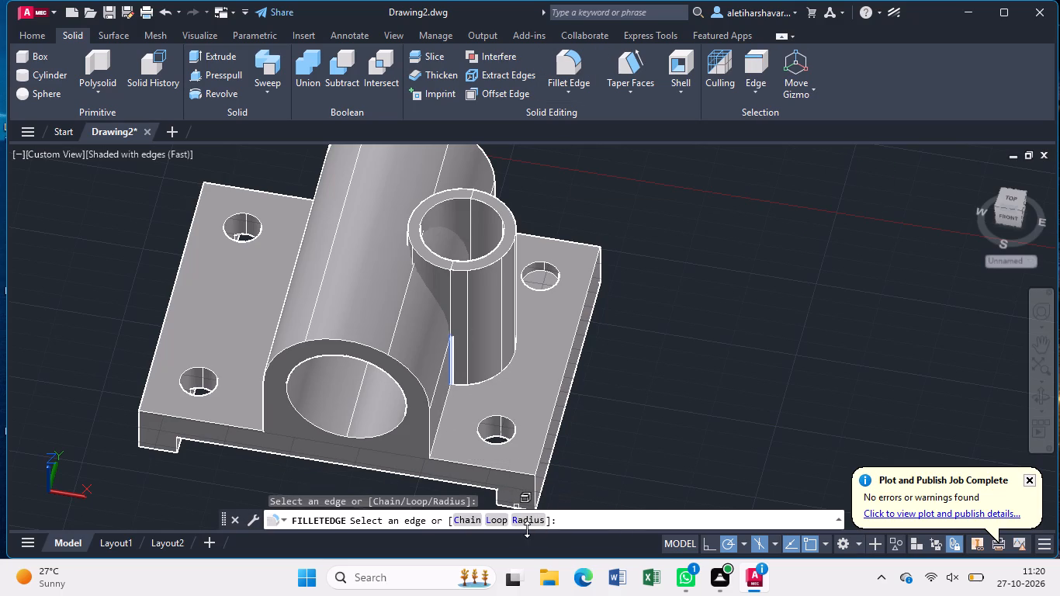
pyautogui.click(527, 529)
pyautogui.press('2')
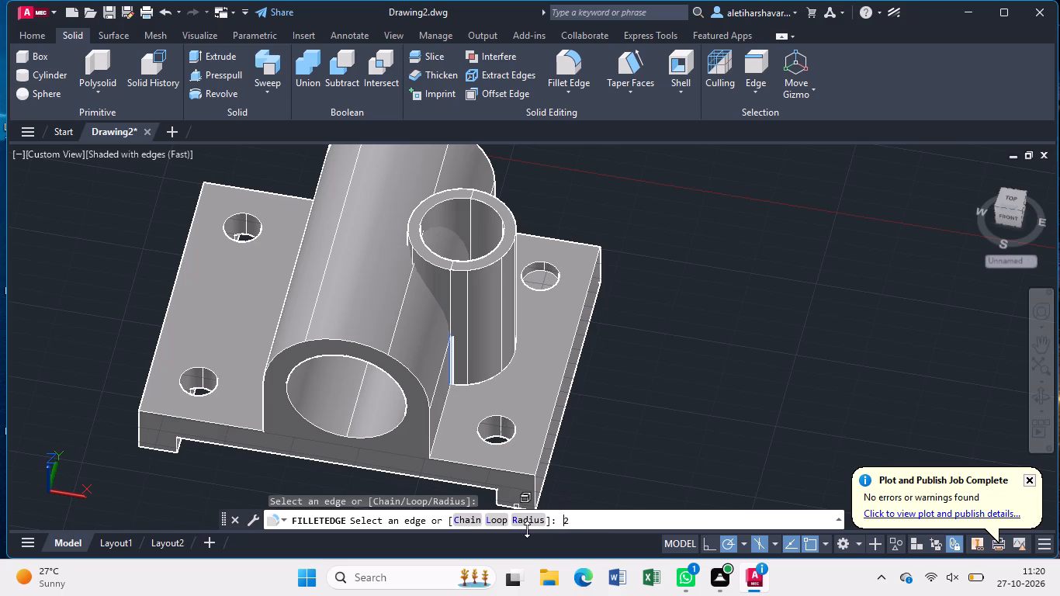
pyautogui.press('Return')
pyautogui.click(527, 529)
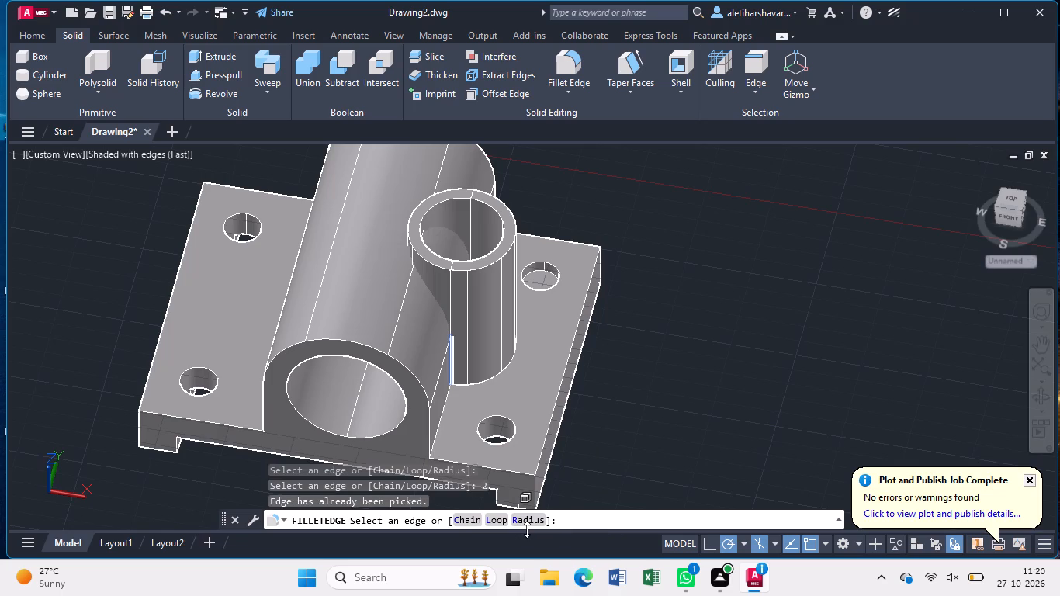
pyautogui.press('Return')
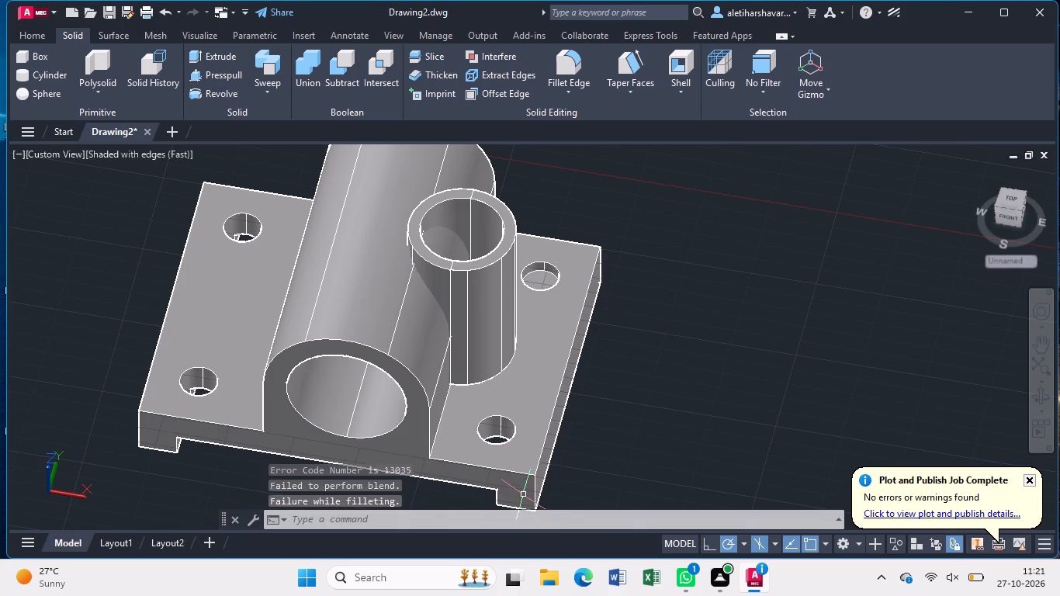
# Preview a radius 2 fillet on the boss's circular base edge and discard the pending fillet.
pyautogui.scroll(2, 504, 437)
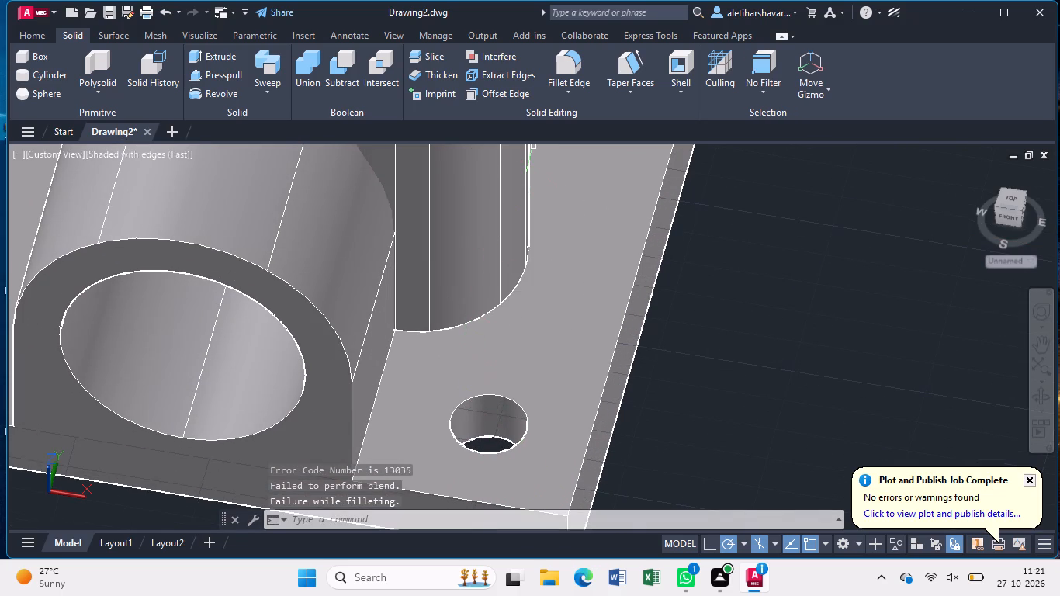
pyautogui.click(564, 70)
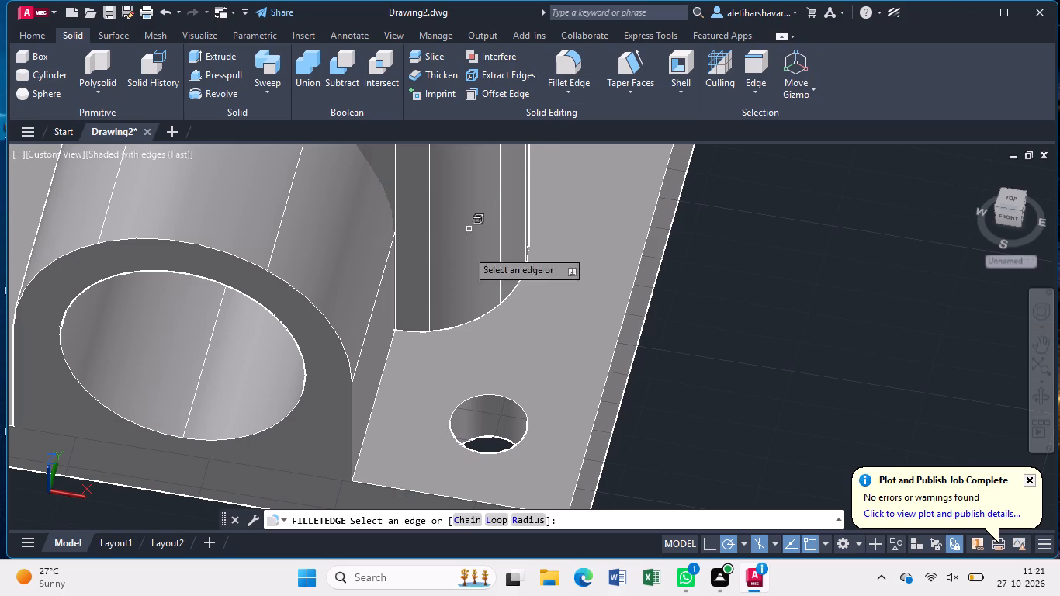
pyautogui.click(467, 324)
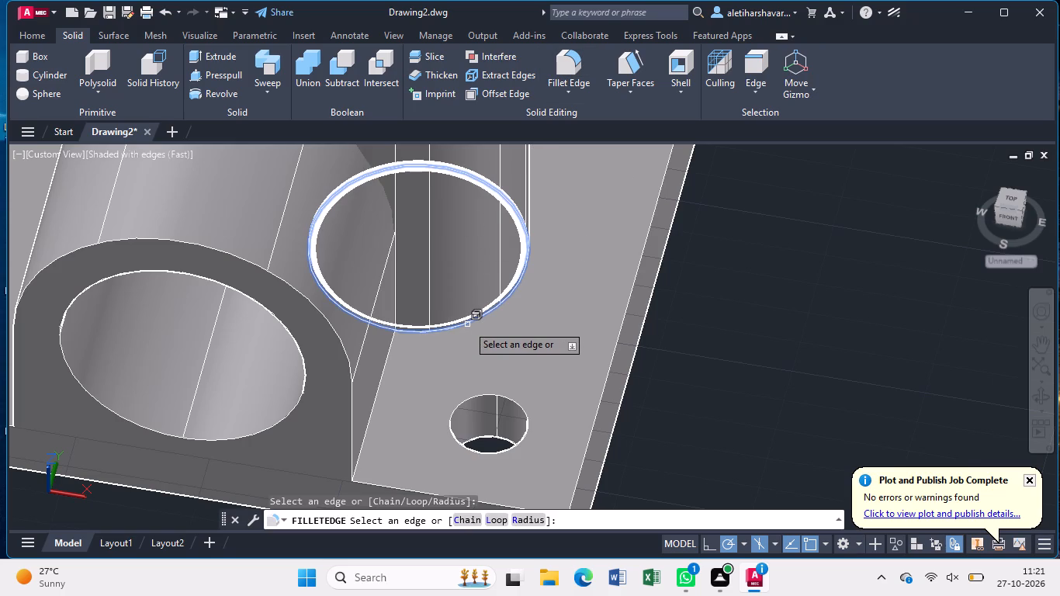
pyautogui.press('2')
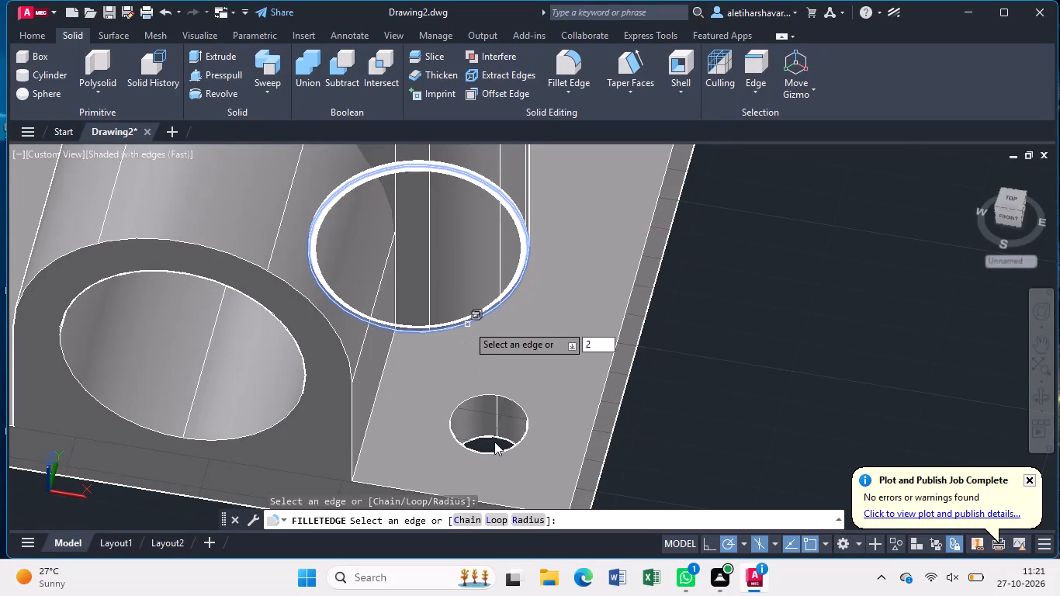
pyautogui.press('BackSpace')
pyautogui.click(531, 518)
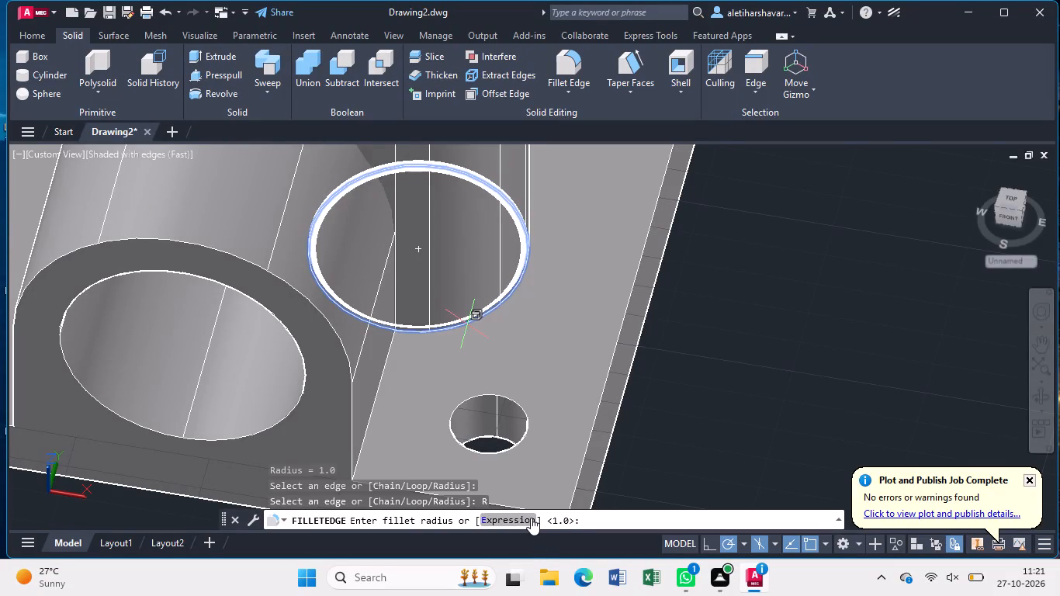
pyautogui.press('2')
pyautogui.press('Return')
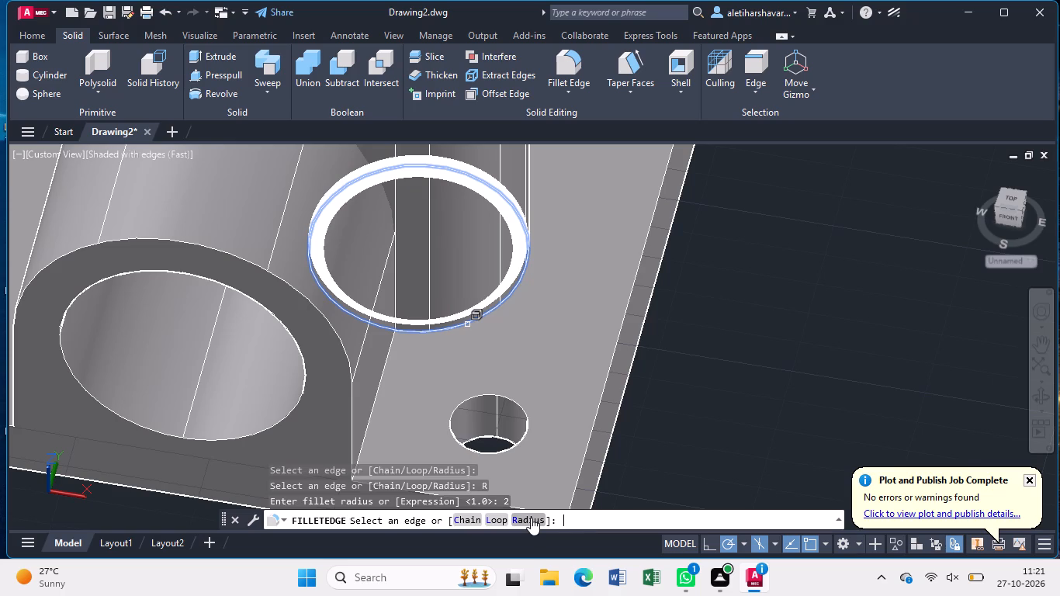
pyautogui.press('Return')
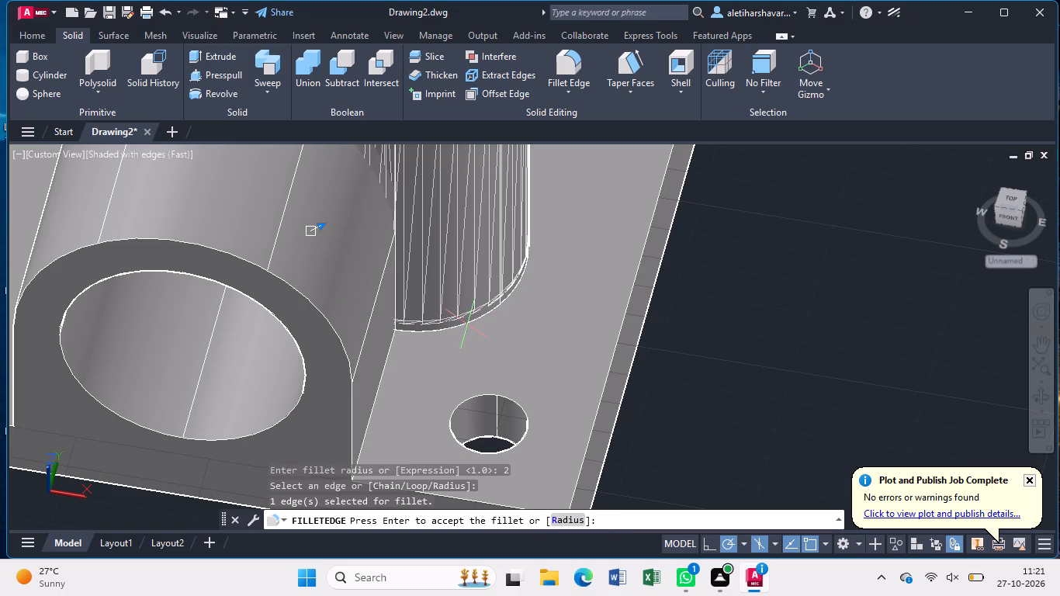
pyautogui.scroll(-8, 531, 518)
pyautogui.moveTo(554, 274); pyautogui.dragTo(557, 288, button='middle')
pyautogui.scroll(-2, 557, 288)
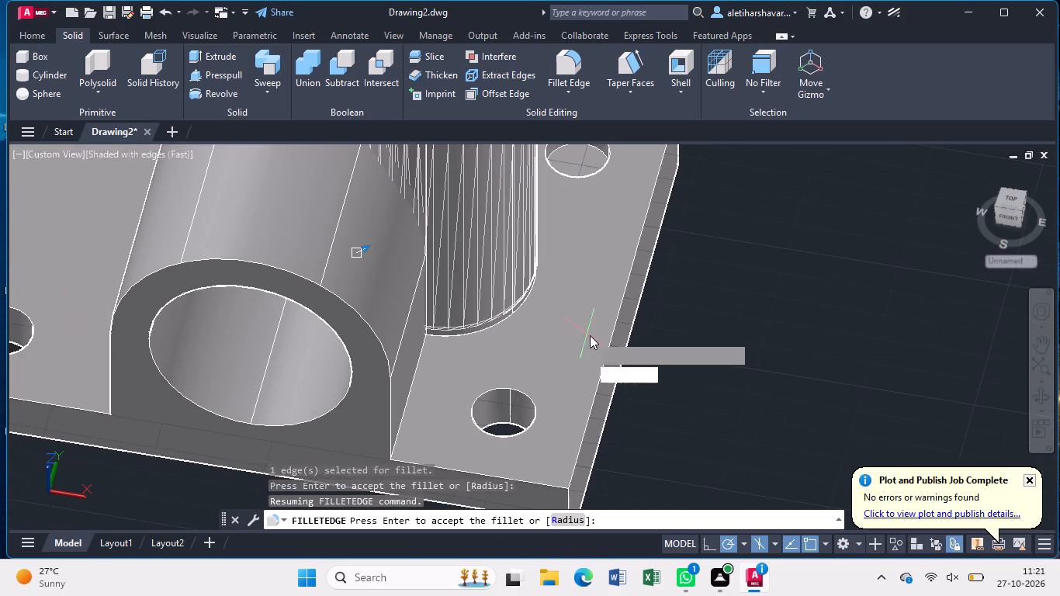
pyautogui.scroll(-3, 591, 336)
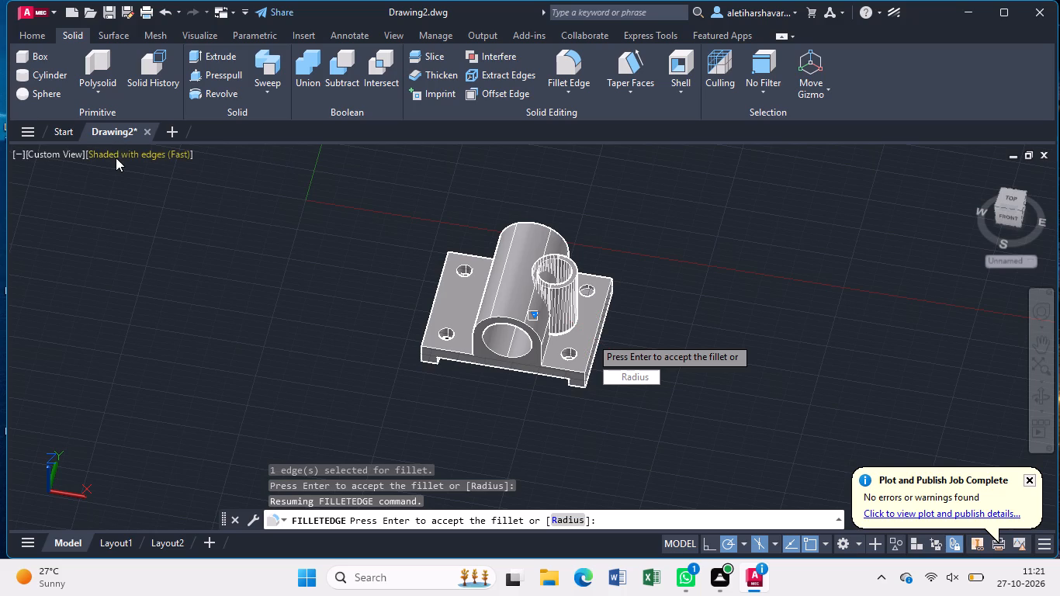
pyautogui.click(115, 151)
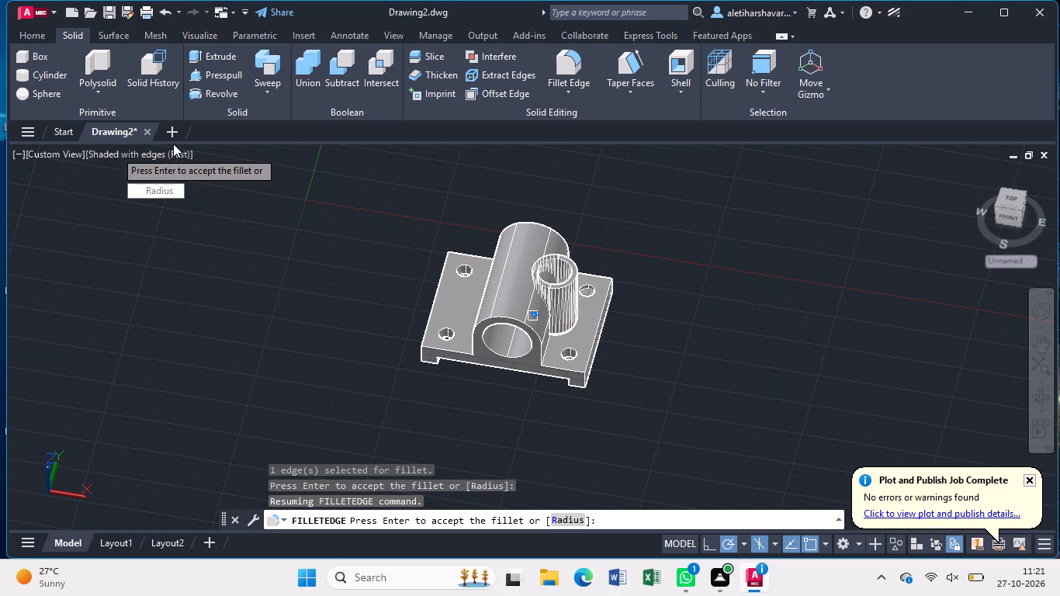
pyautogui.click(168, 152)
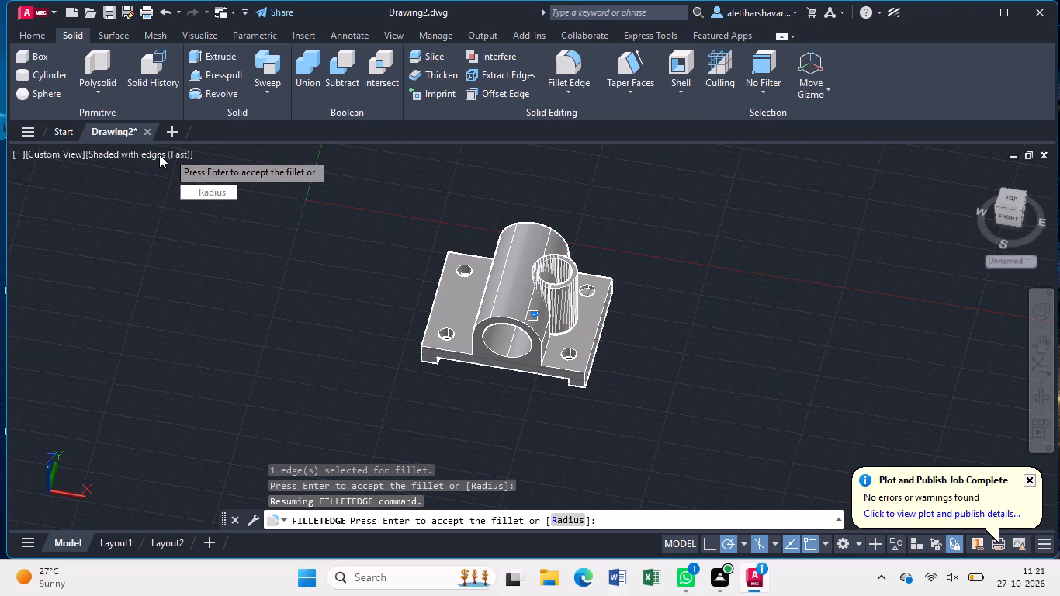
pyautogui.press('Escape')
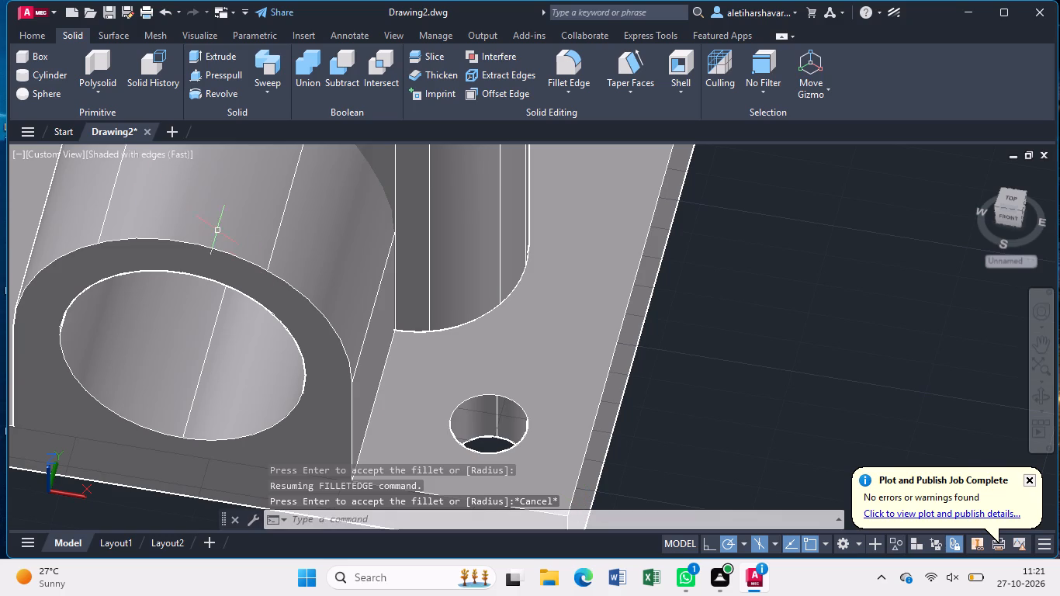
# Switch the model's visual style to Shaded.
pyautogui.click(125, 151)
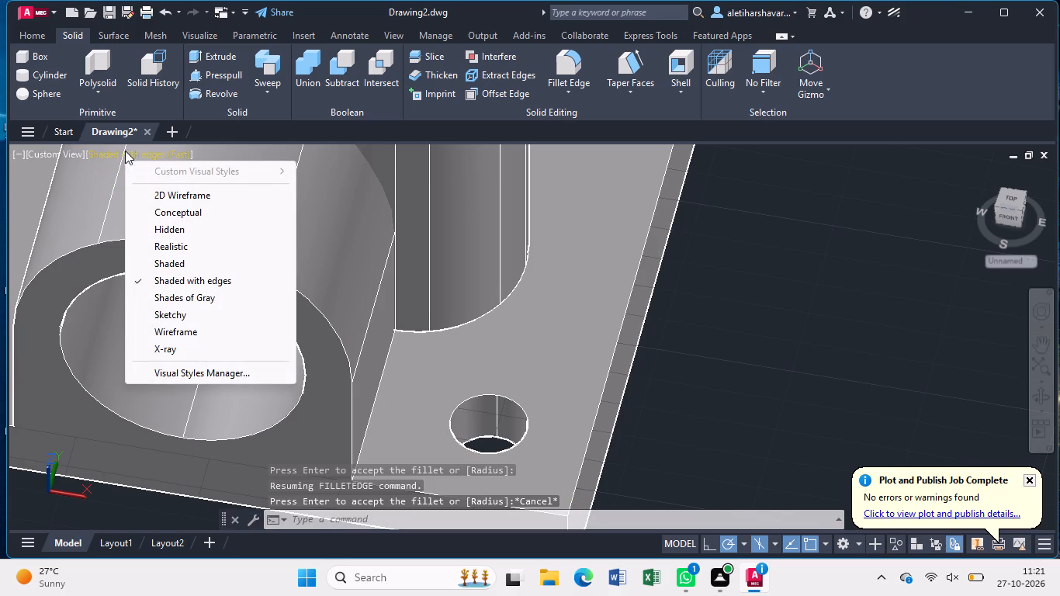
pyautogui.click(190, 269)
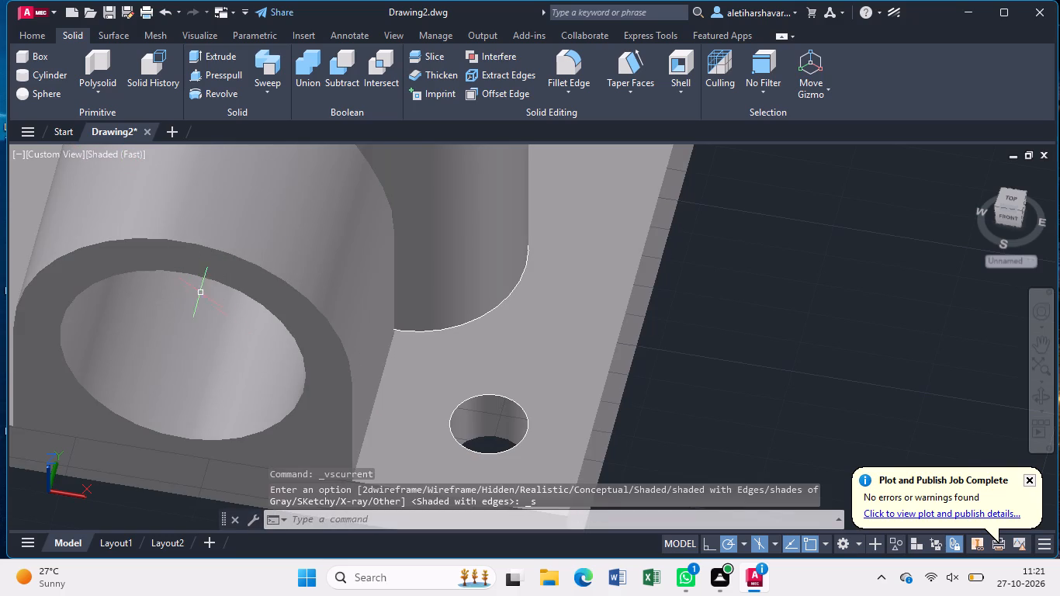
# Fillet the boss's circular base edge on the plate with the Fillet Edge command at radius 2.
pyautogui.scroll(-1, 344, 334)
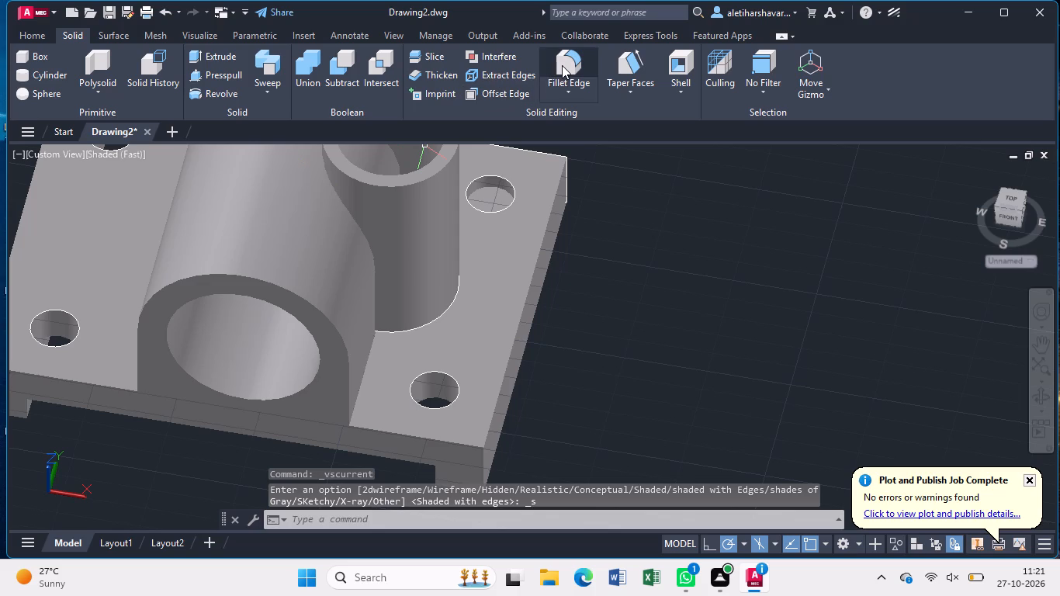
pyautogui.click(563, 64)
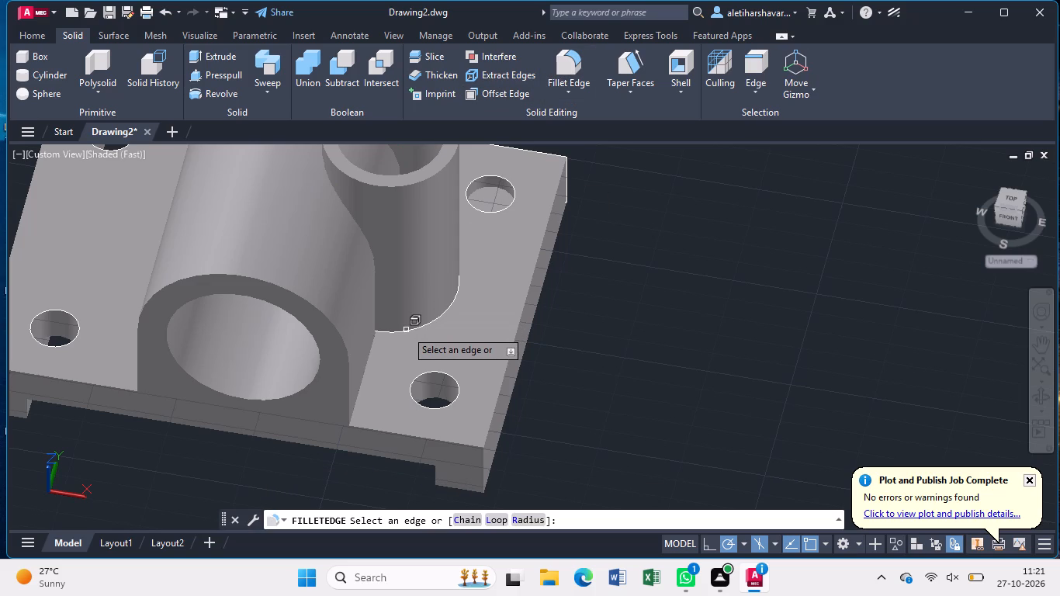
pyautogui.click(407, 334)
pyautogui.click(407, 331)
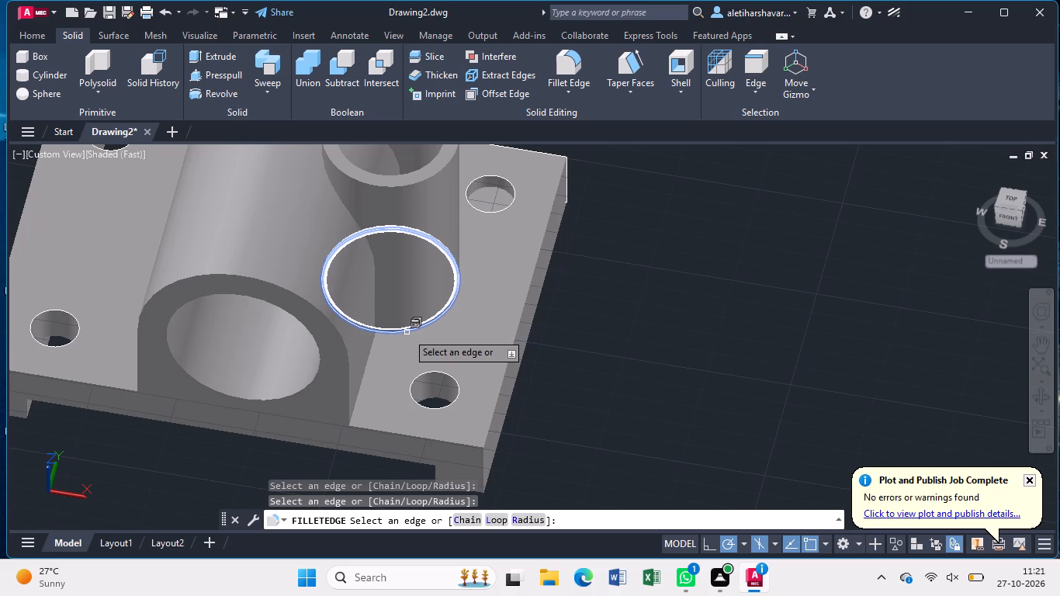
pyautogui.scroll(6, 407, 332)
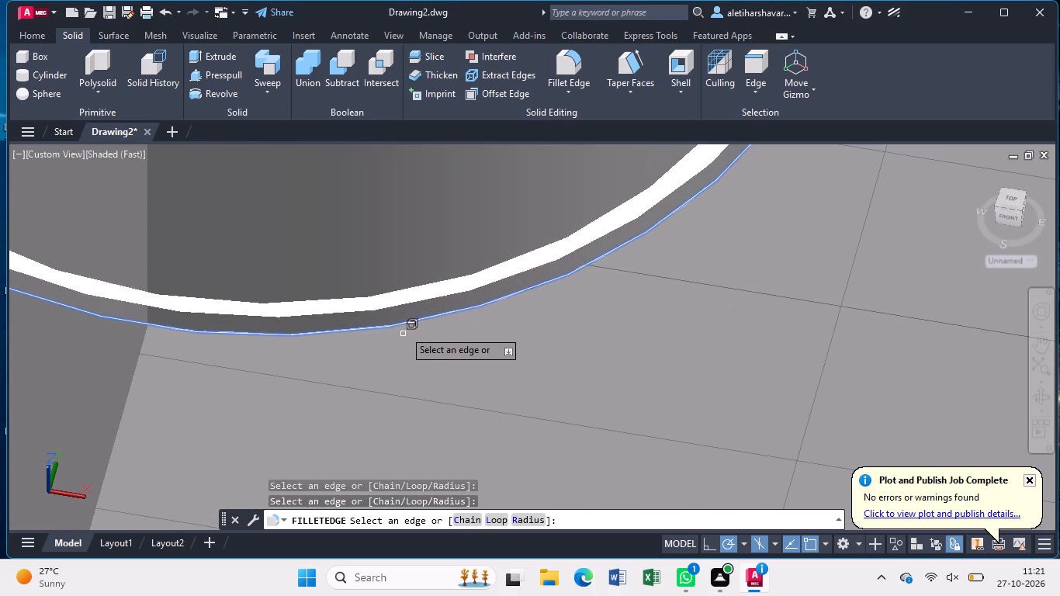
pyautogui.click(404, 325)
pyautogui.click(404, 325)
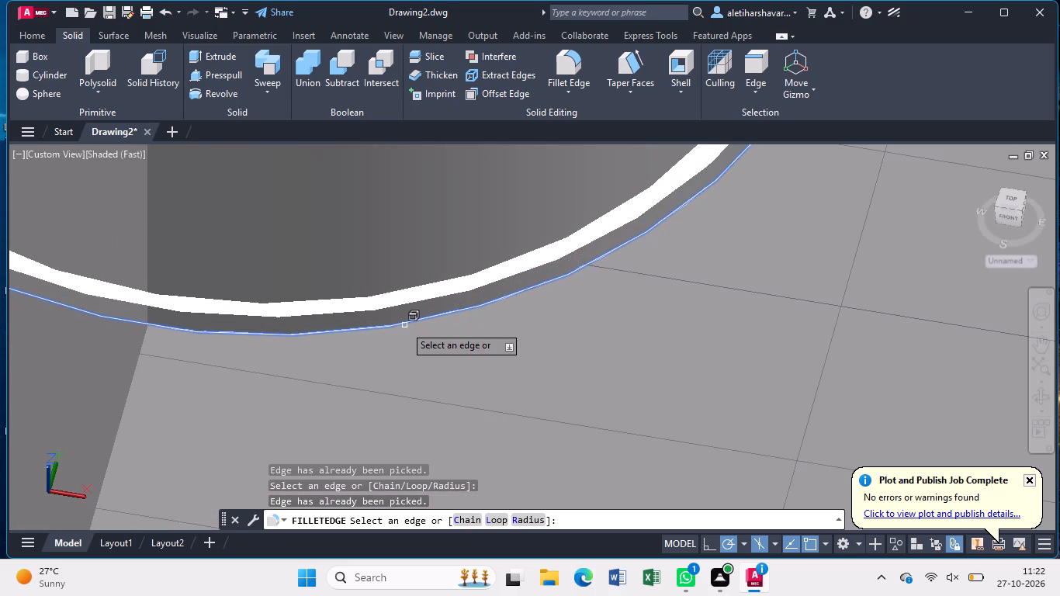
pyautogui.click(537, 524)
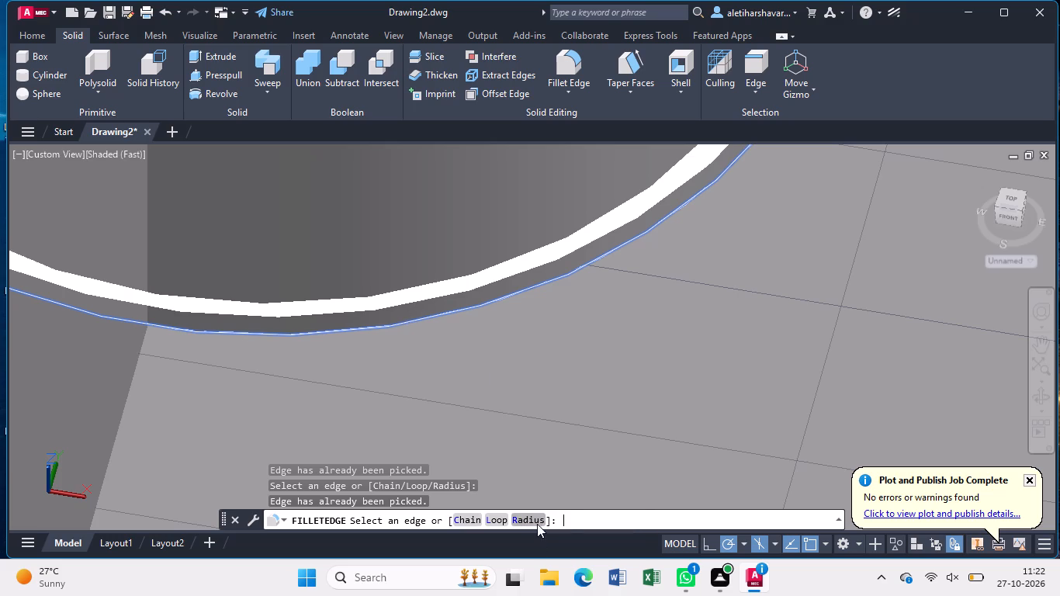
pyautogui.press('2')
pyautogui.press('Return')
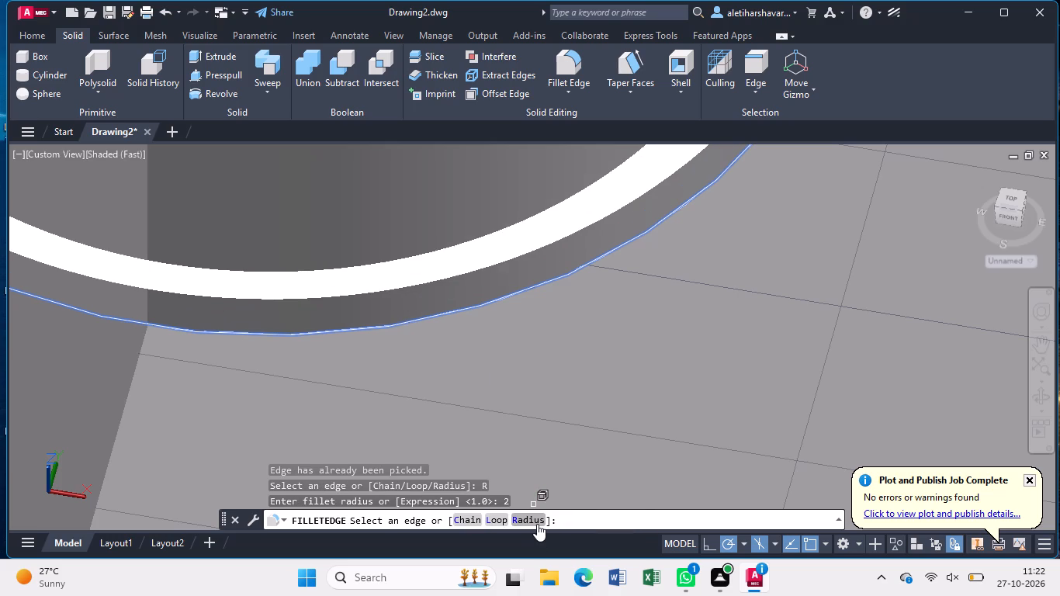
pyautogui.press('Return')
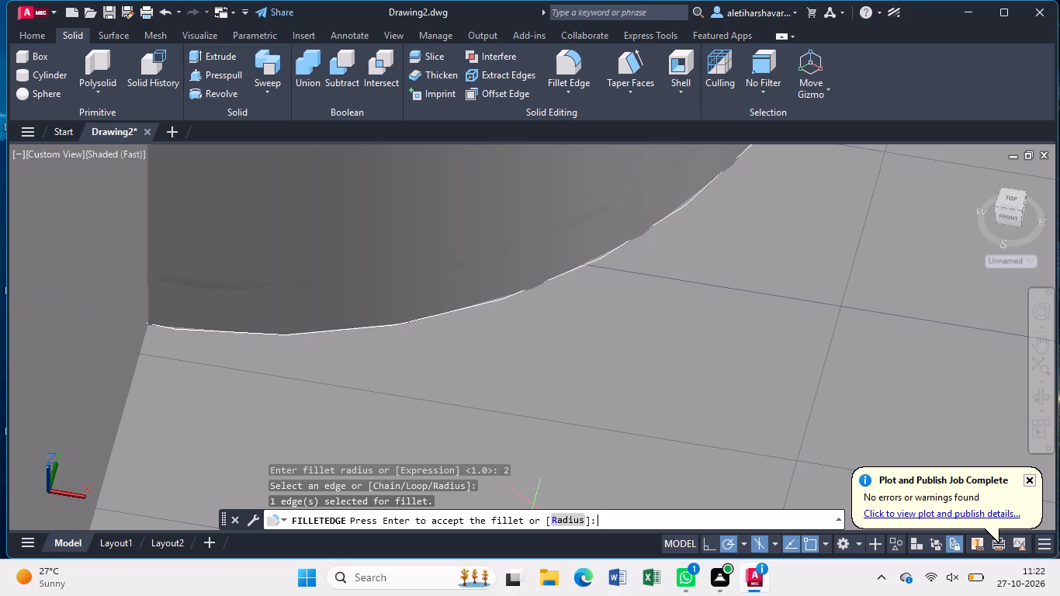
pyautogui.press('Return')
# Examine the filleted base of the boss up close and within the whole part.
pyautogui.scroll(-5, 537, 524)
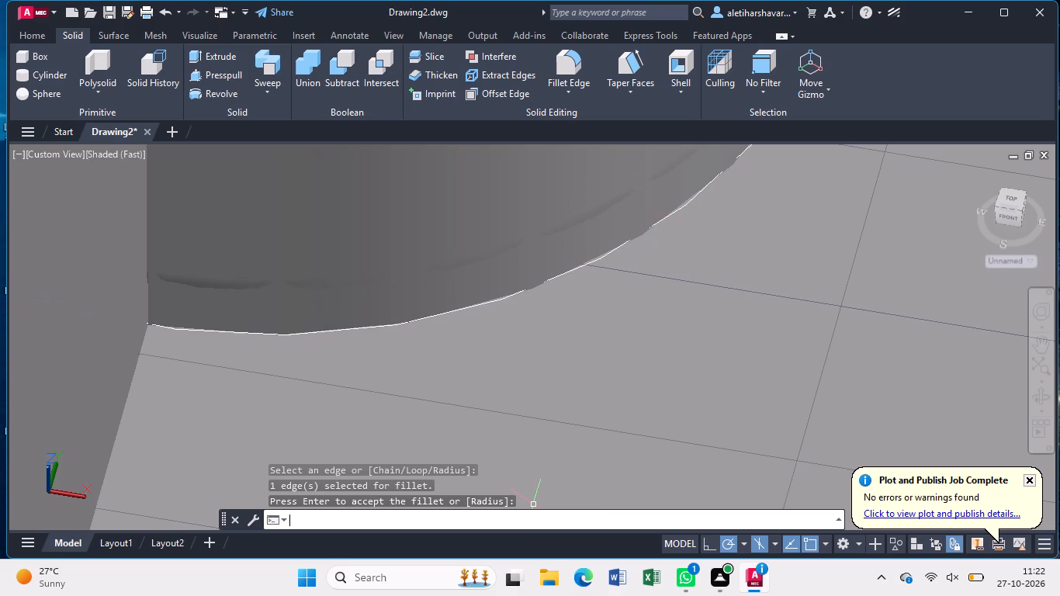
pyautogui.scroll(-9, 594, 358)
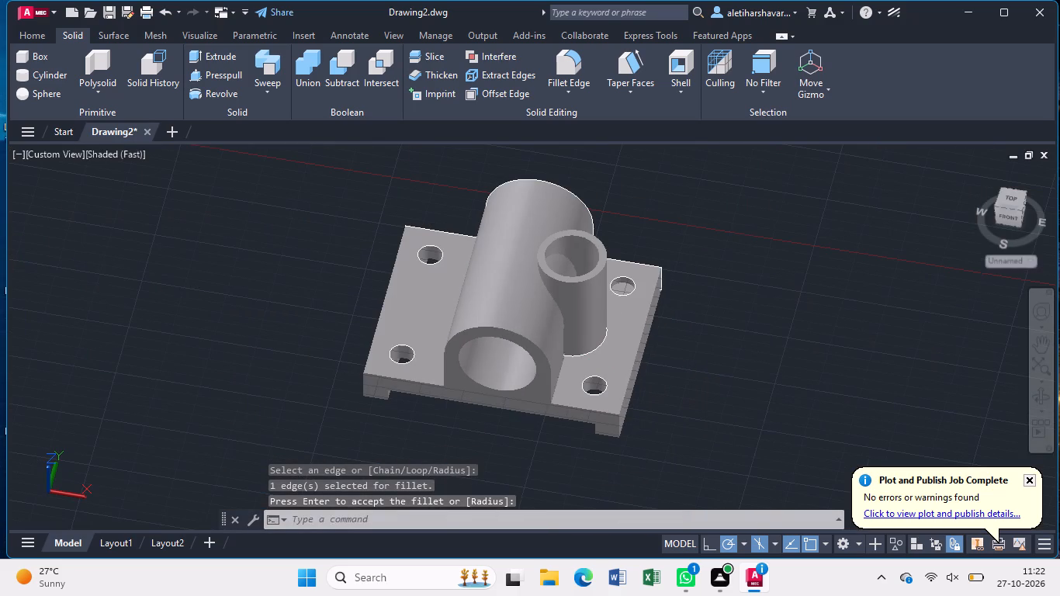
pyautogui.scroll(2, 588, 359)
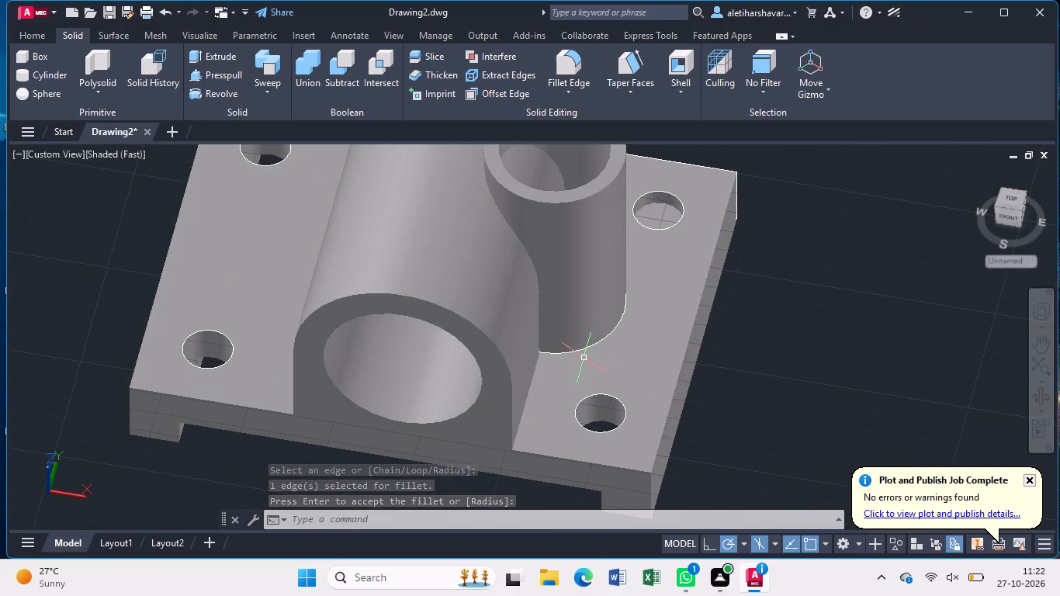
pyautogui.press('Escape')
pyautogui.scroll(-2, 526, 288)
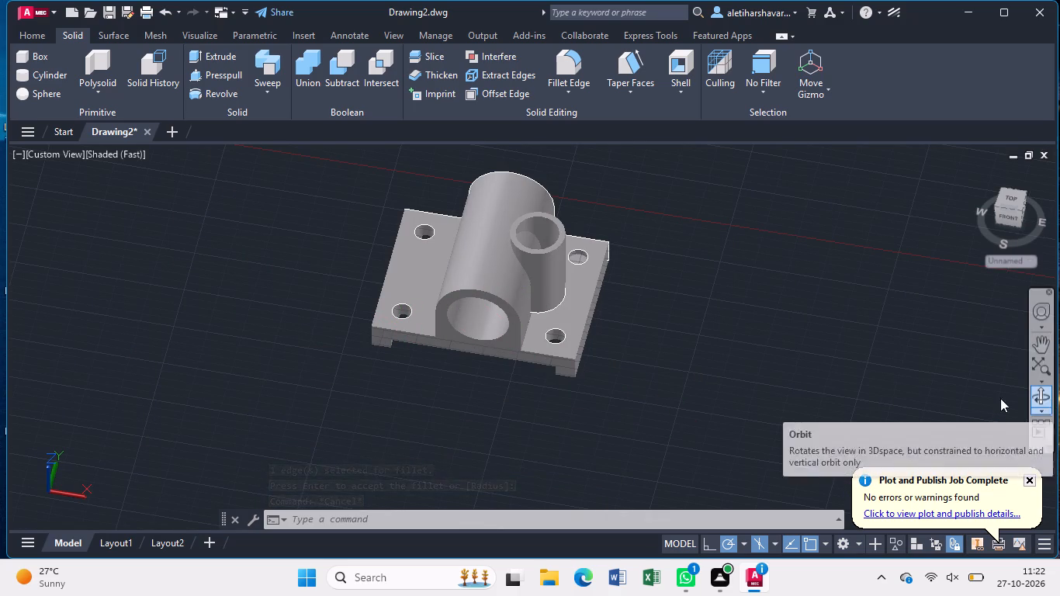
# Examine the part from the SW Isometric and SE Isometric views.
pyautogui.click(64, 154)
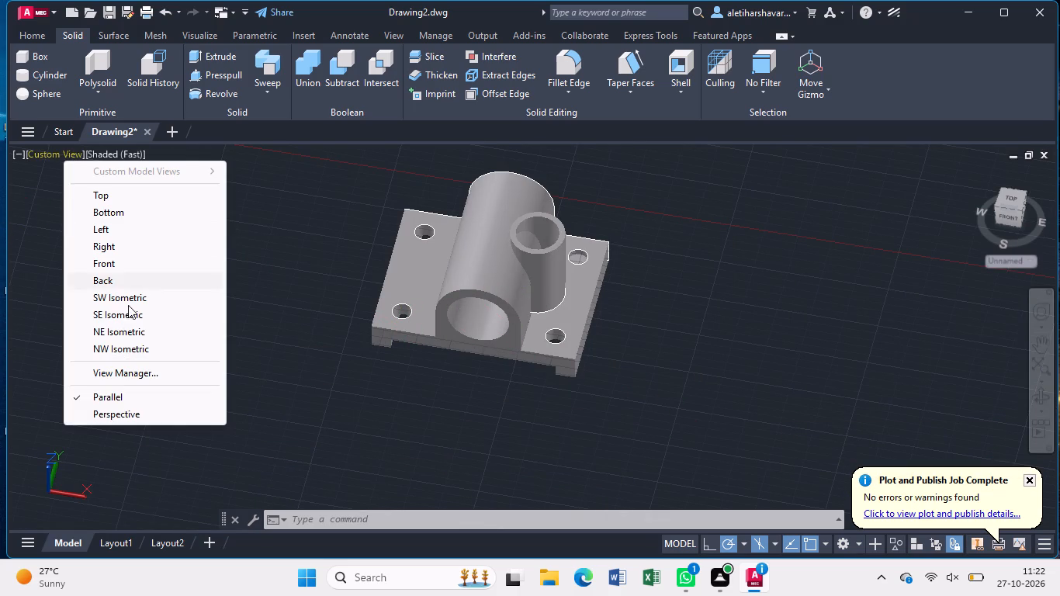
pyautogui.click(135, 296)
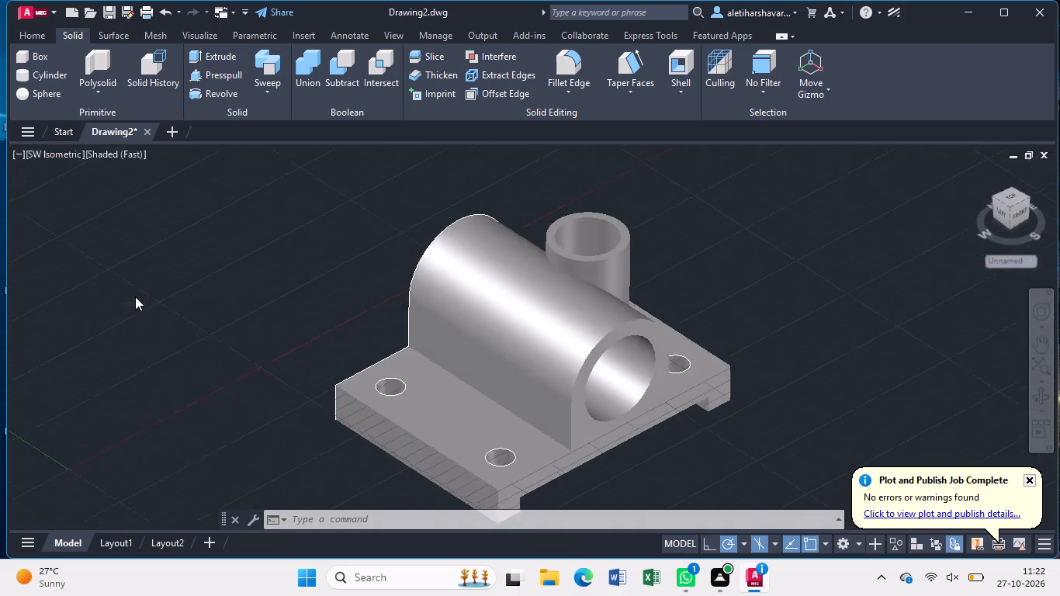
pyautogui.moveTo(295, 414); pyautogui.dragTo(232, 338, button='middle')
pyautogui.moveTo(232, 349); pyautogui.dragTo(238, 384, button='middle')
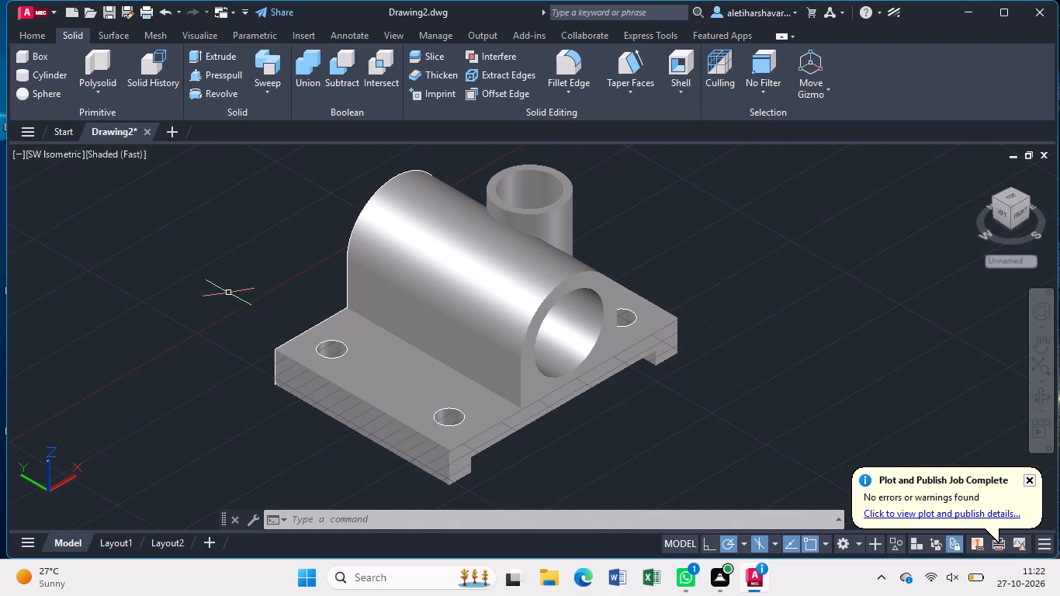
pyautogui.click(65, 151)
pyautogui.click(108, 317)
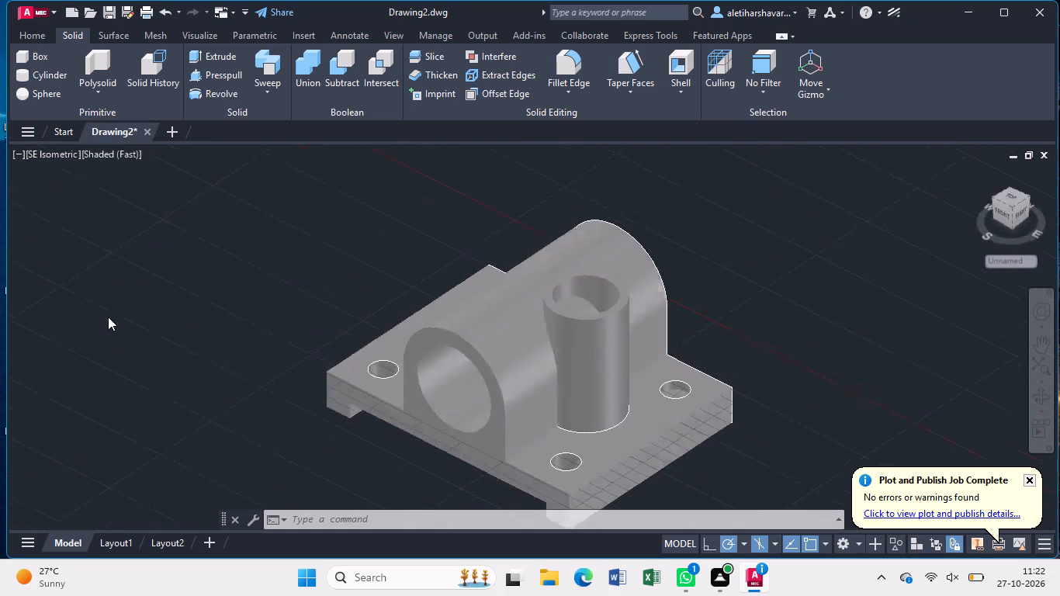
pyautogui.moveTo(511, 415); pyautogui.dragTo(507, 410, button='middle')
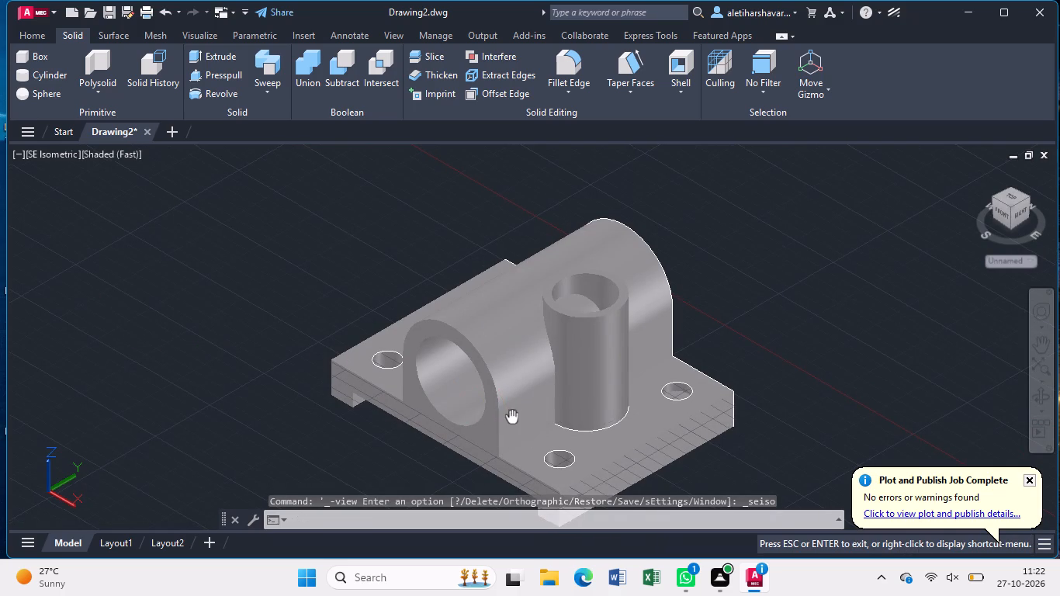
pyautogui.moveTo(507, 410); pyautogui.dragTo(442, 276, button='middle')
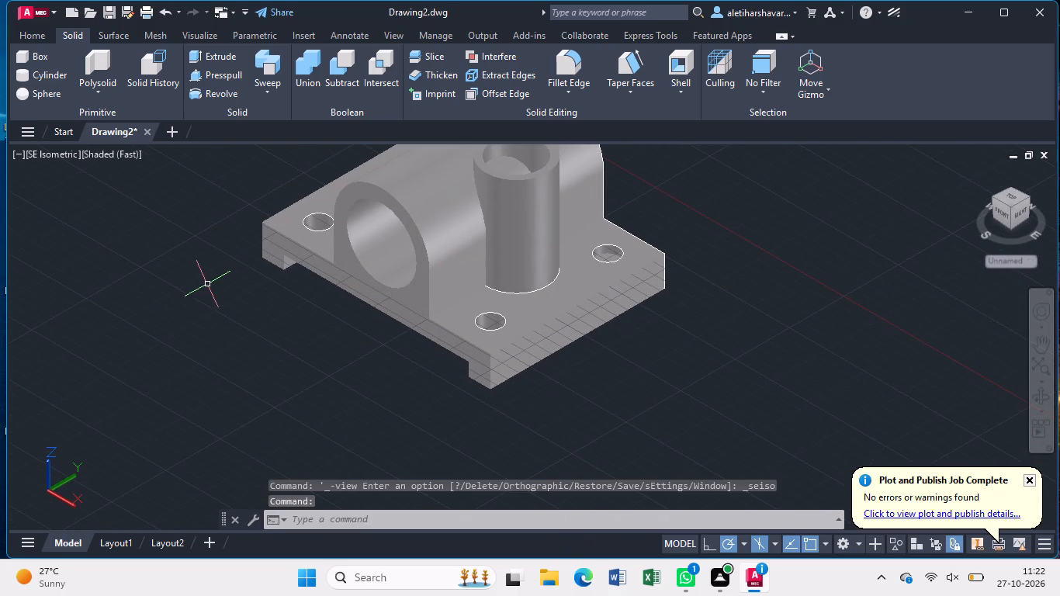
pyautogui.press('Escape')
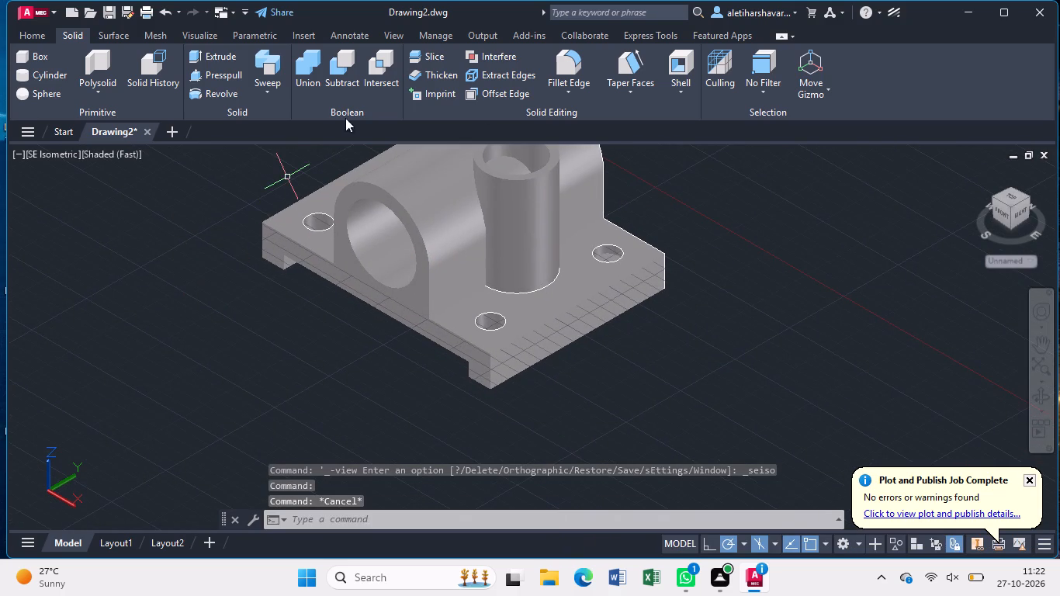
# Fillet the boss's base edge and the two straight edges beside it, where the arched body meets the plate, at radius 5.
pyautogui.click(570, 66)
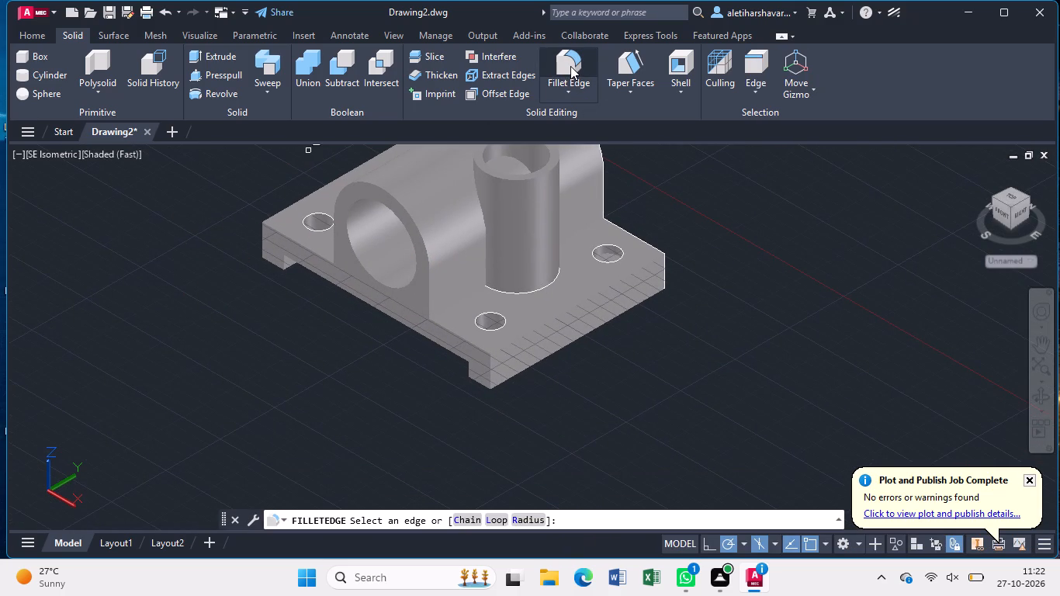
pyautogui.click(443, 314)
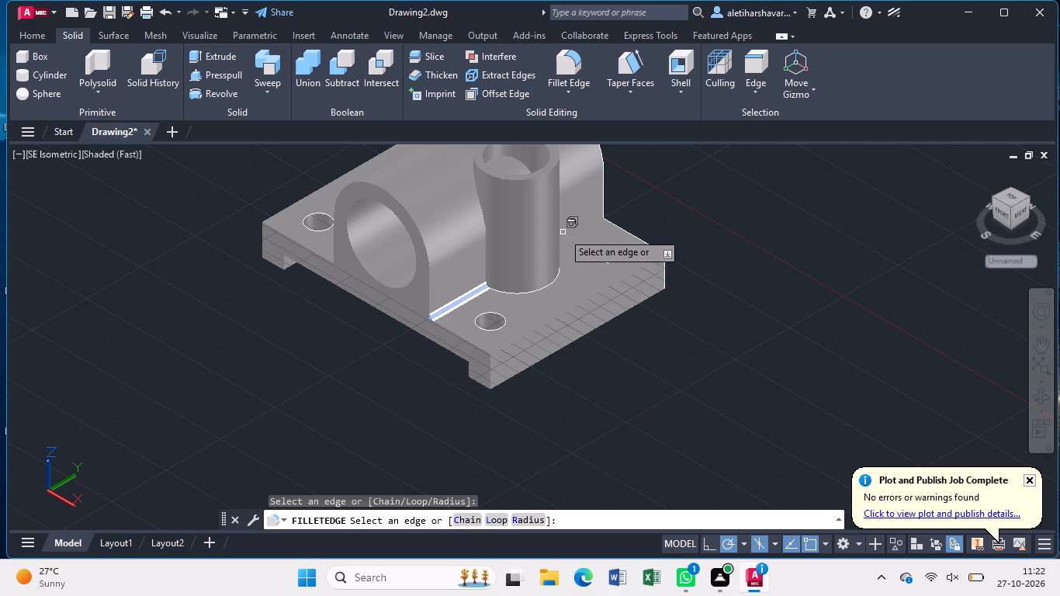
pyautogui.click(568, 238)
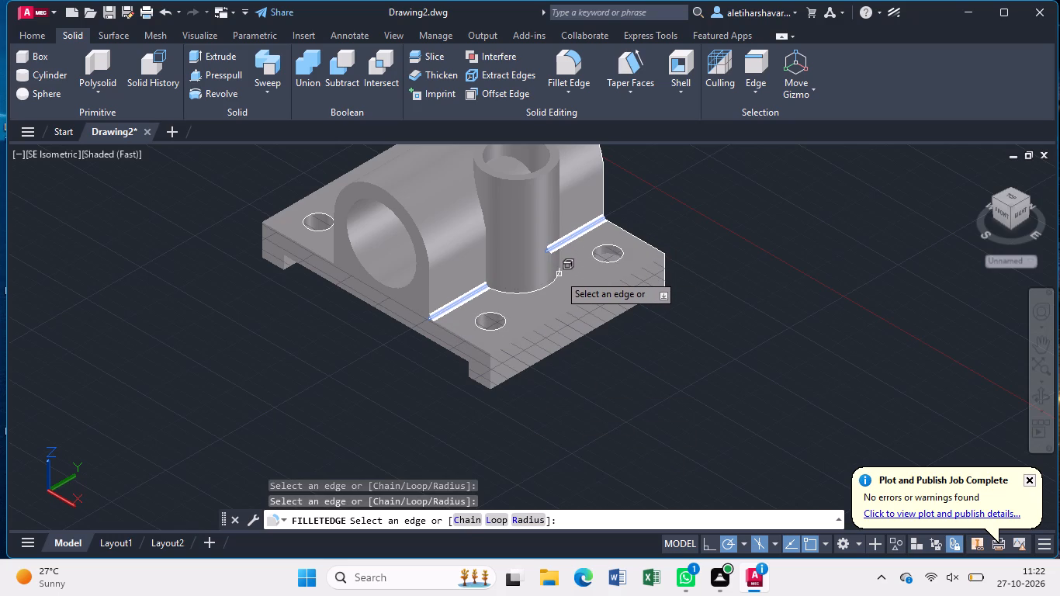
pyautogui.click(559, 274)
pyautogui.click(534, 292)
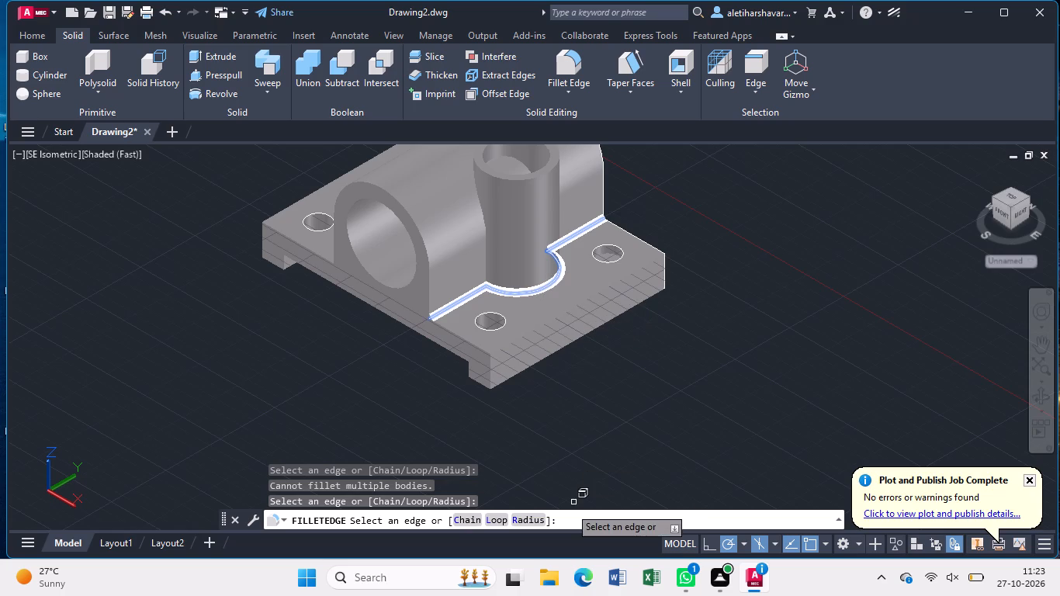
pyautogui.click(525, 520)
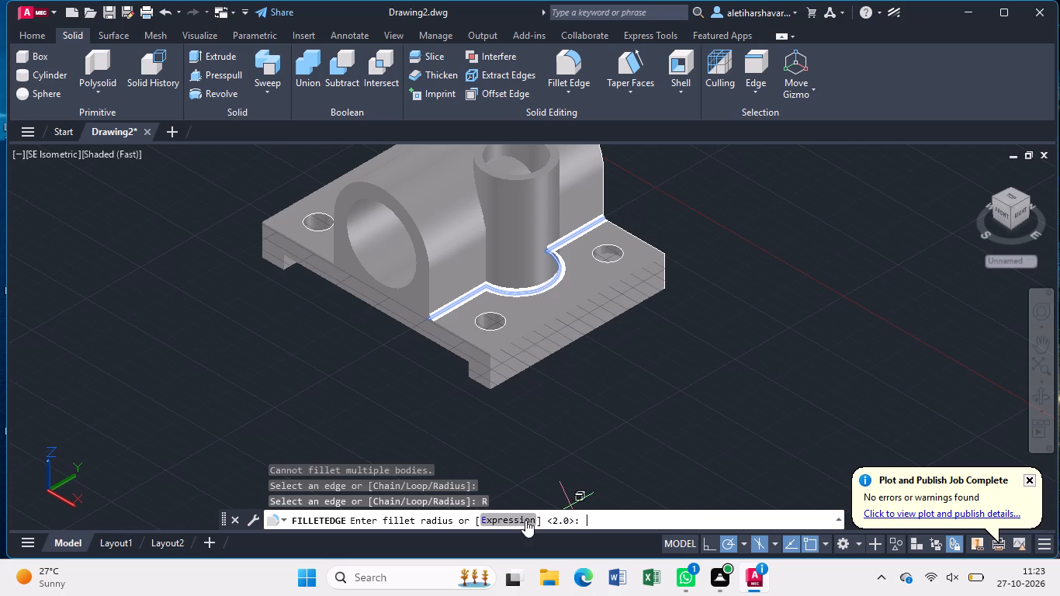
pyautogui.press('5')
pyautogui.press('Return')
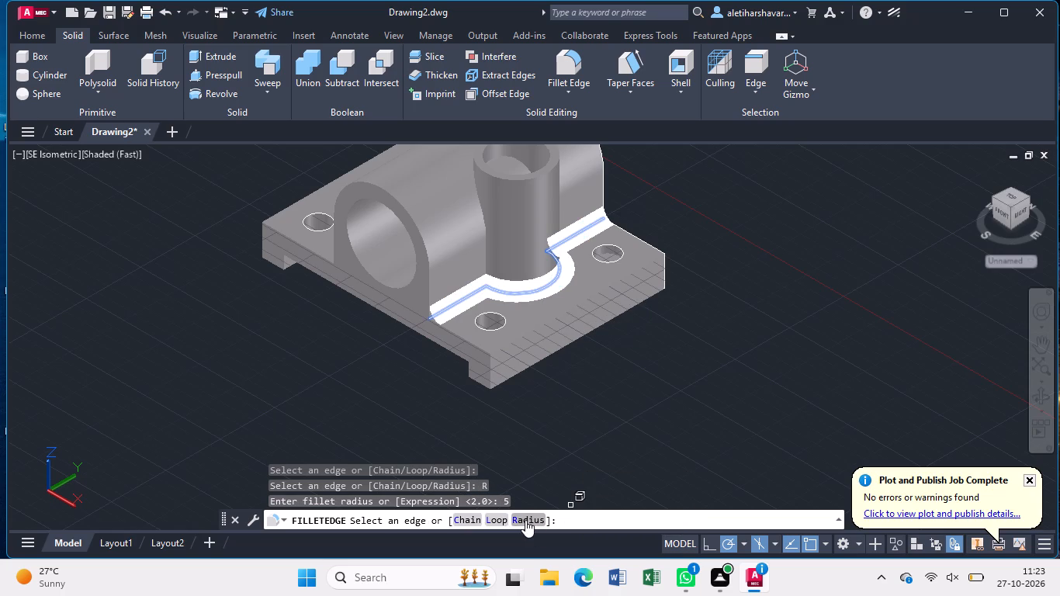
pyautogui.press('Return')
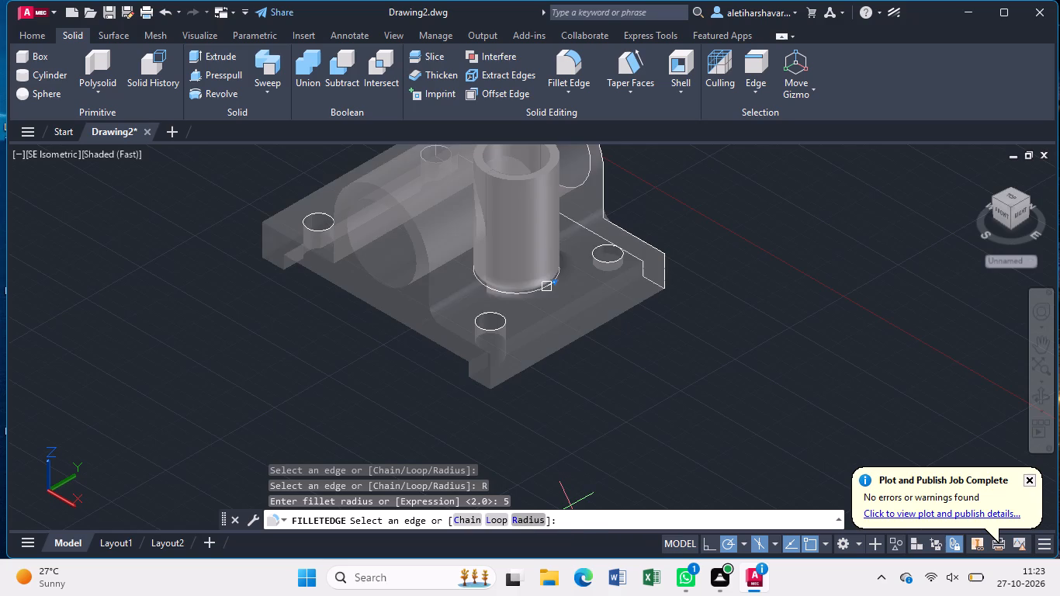
pyautogui.press('Return')
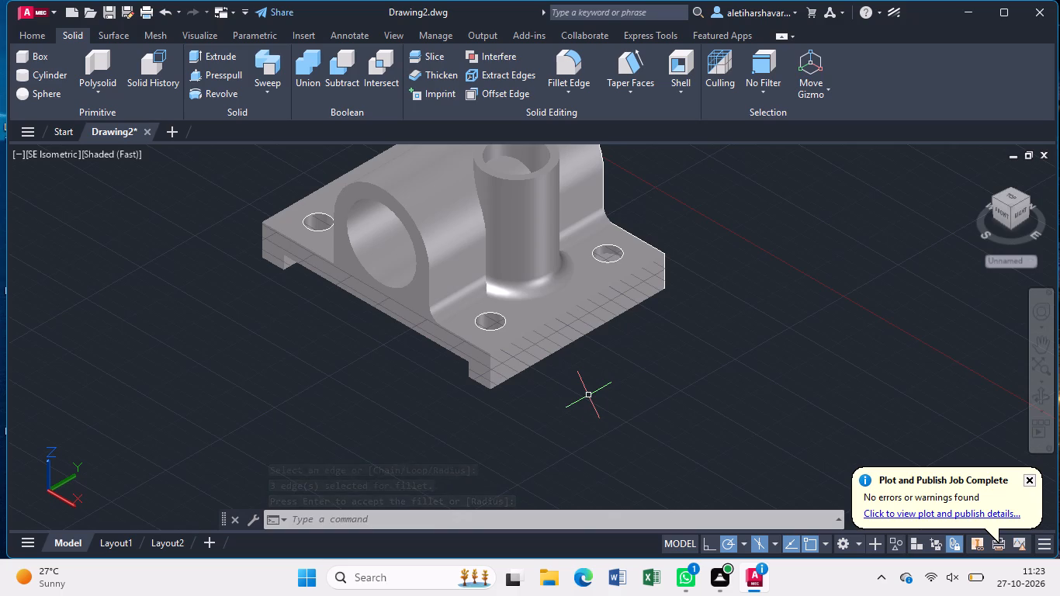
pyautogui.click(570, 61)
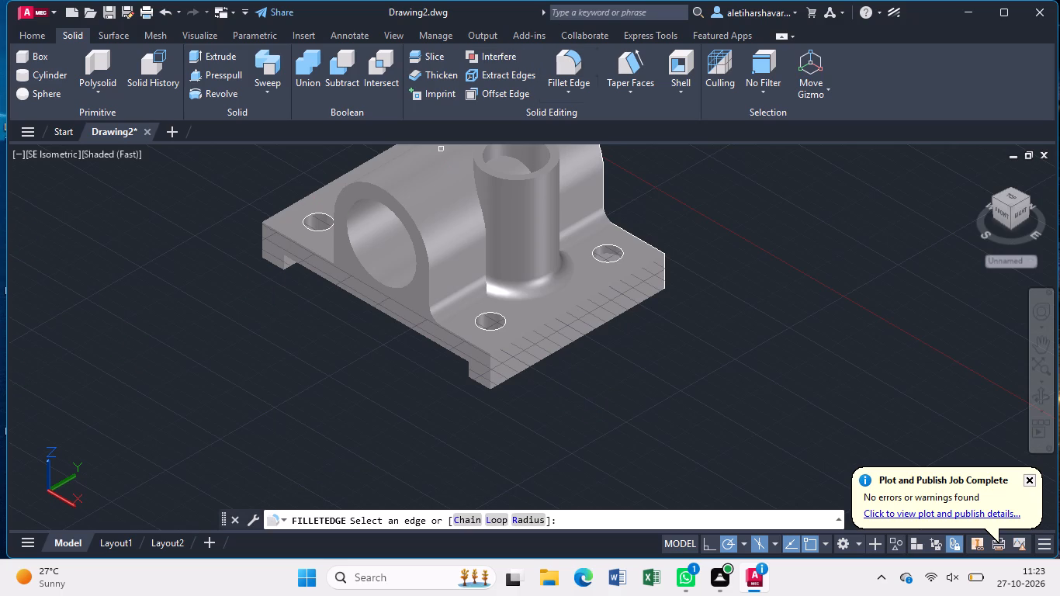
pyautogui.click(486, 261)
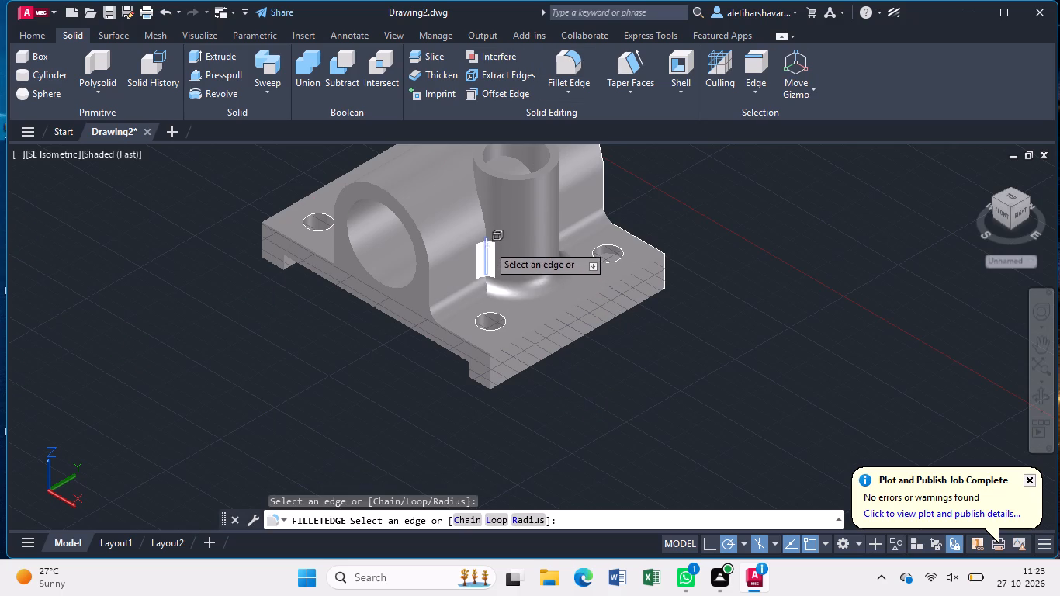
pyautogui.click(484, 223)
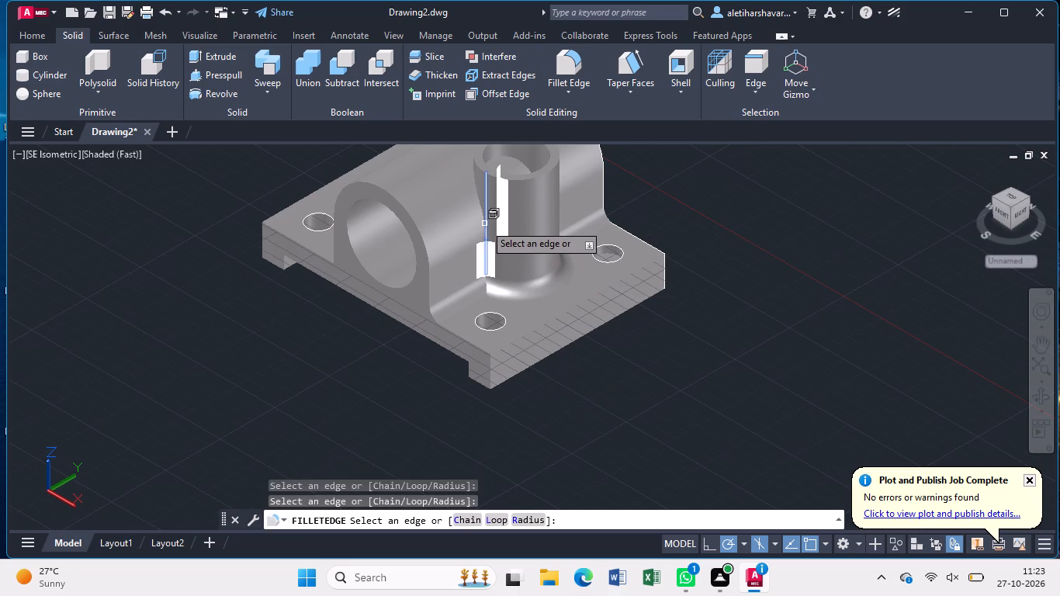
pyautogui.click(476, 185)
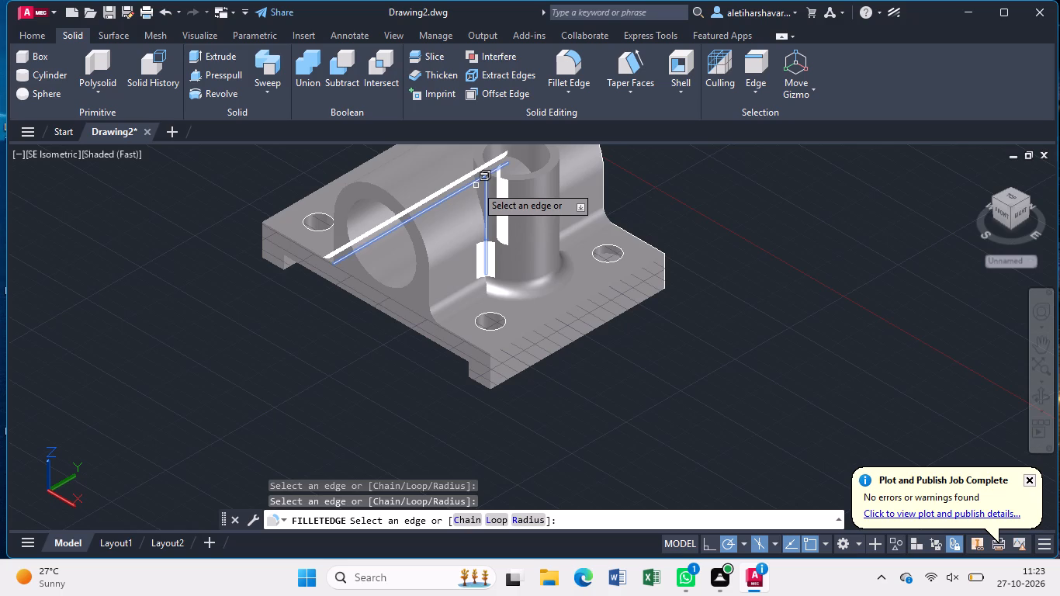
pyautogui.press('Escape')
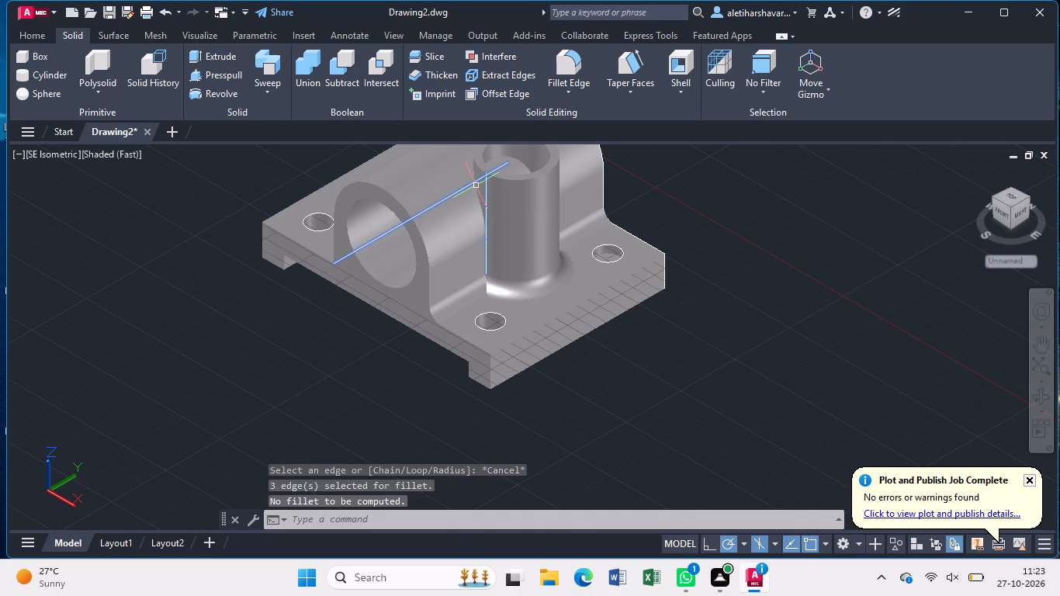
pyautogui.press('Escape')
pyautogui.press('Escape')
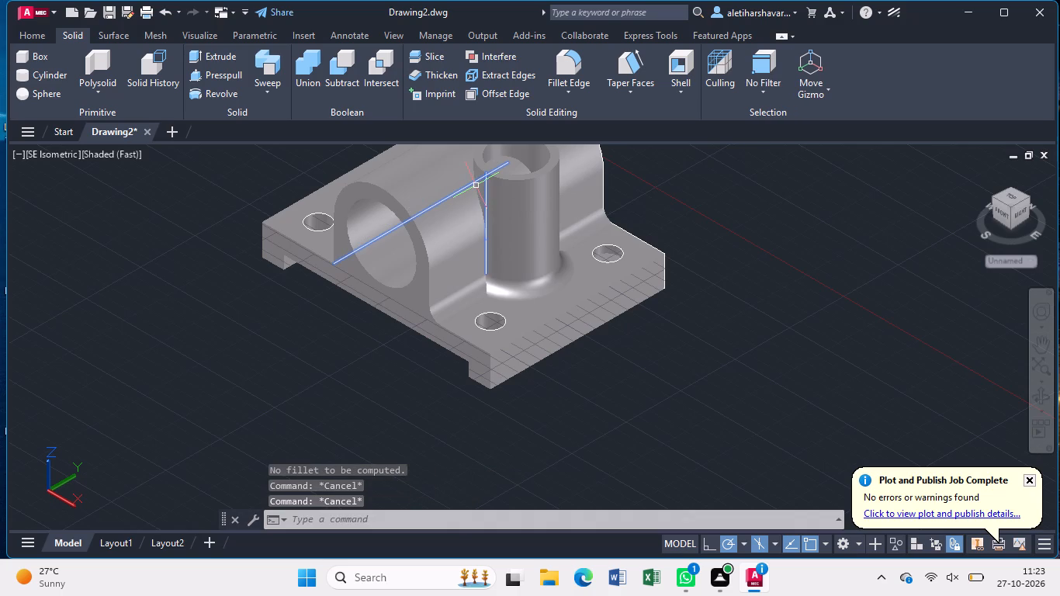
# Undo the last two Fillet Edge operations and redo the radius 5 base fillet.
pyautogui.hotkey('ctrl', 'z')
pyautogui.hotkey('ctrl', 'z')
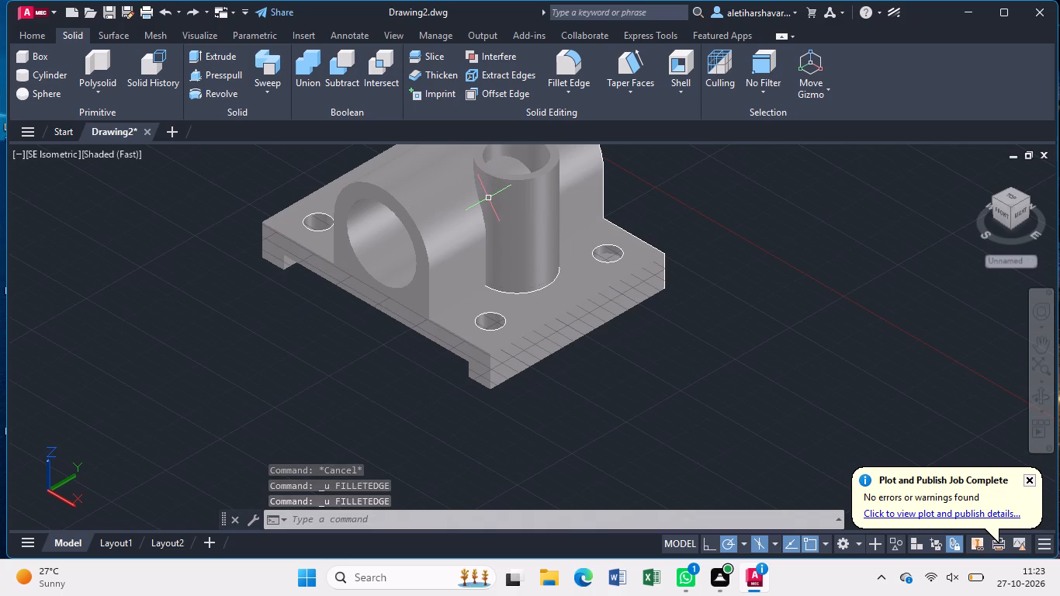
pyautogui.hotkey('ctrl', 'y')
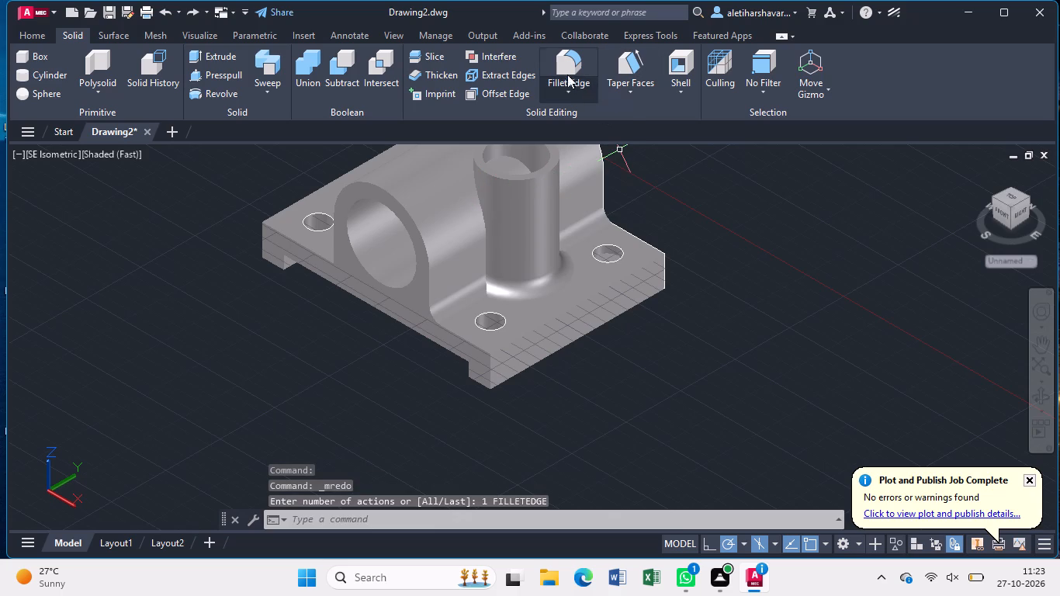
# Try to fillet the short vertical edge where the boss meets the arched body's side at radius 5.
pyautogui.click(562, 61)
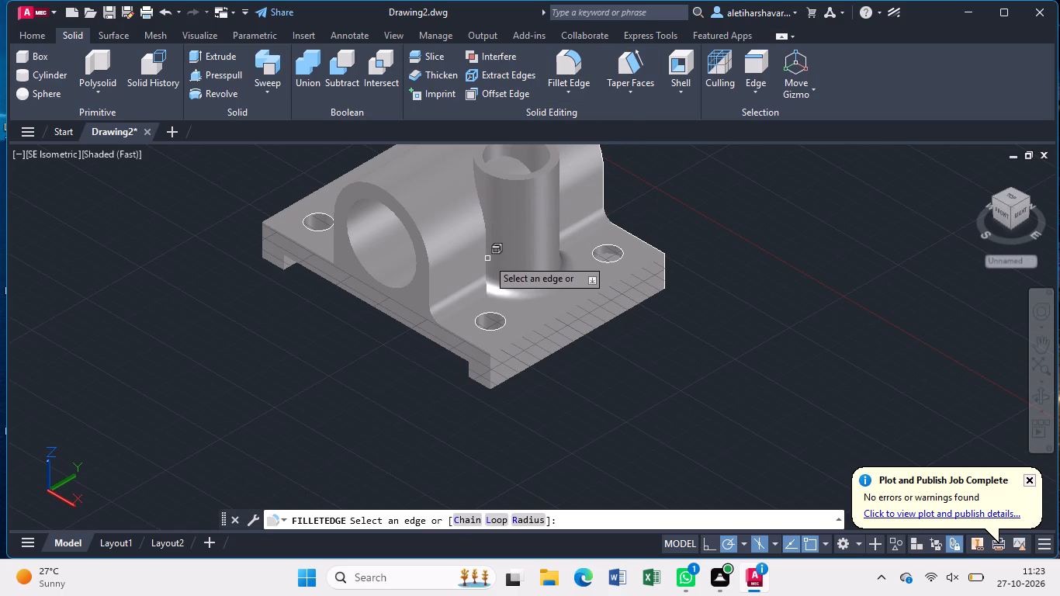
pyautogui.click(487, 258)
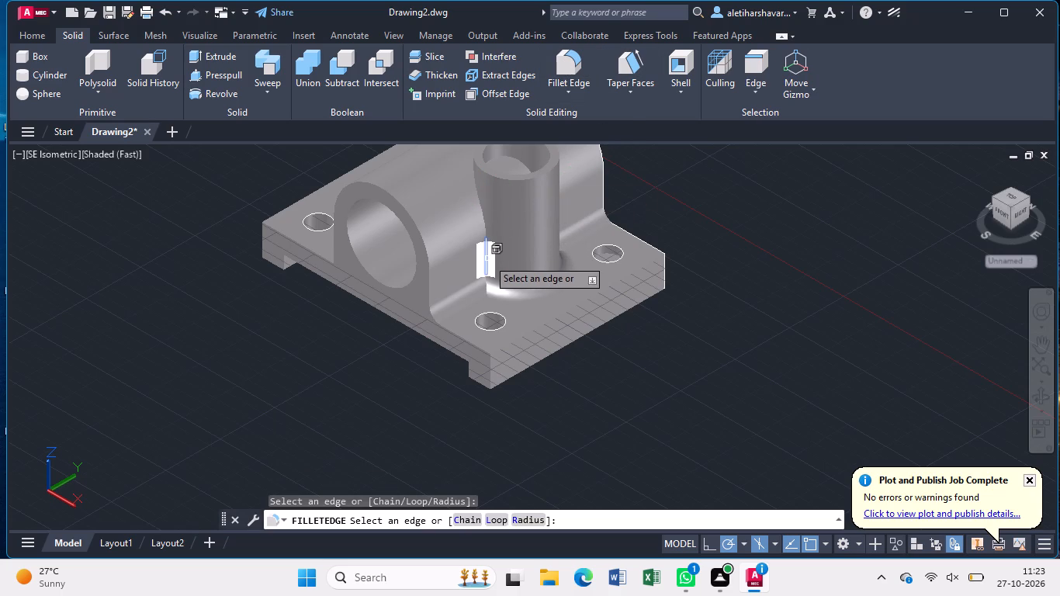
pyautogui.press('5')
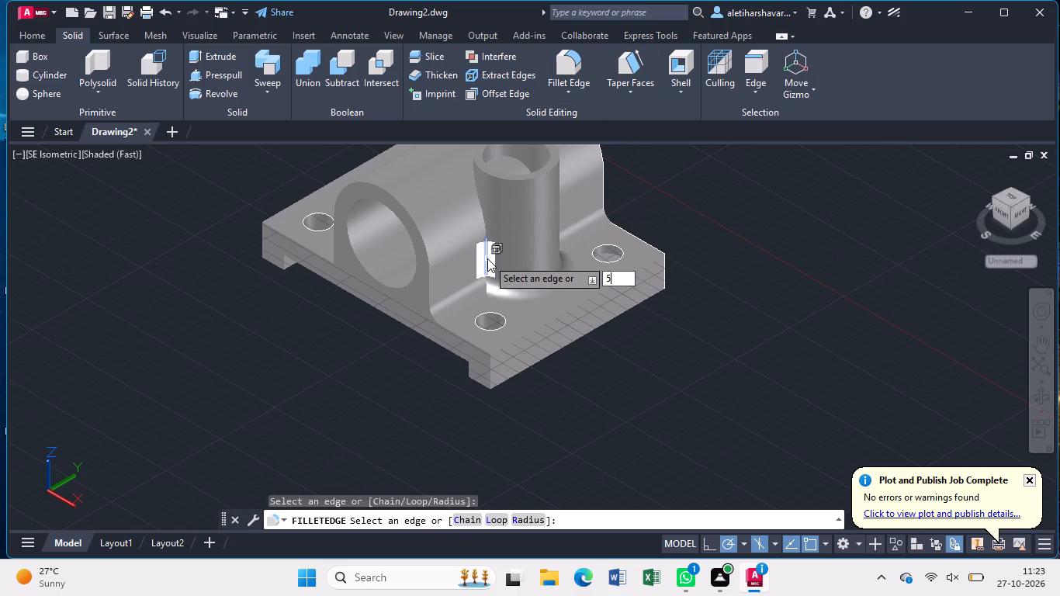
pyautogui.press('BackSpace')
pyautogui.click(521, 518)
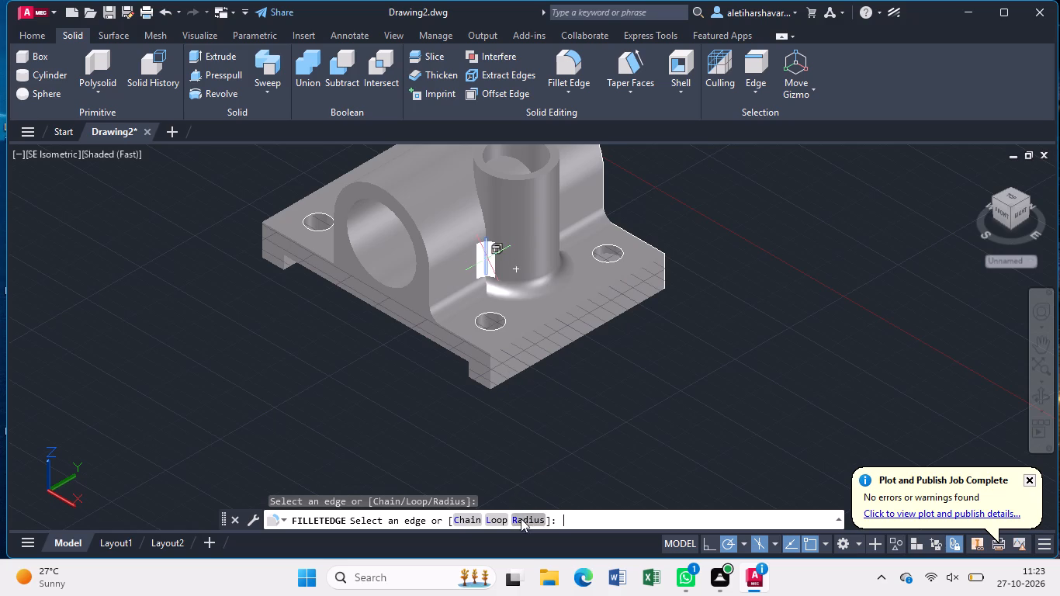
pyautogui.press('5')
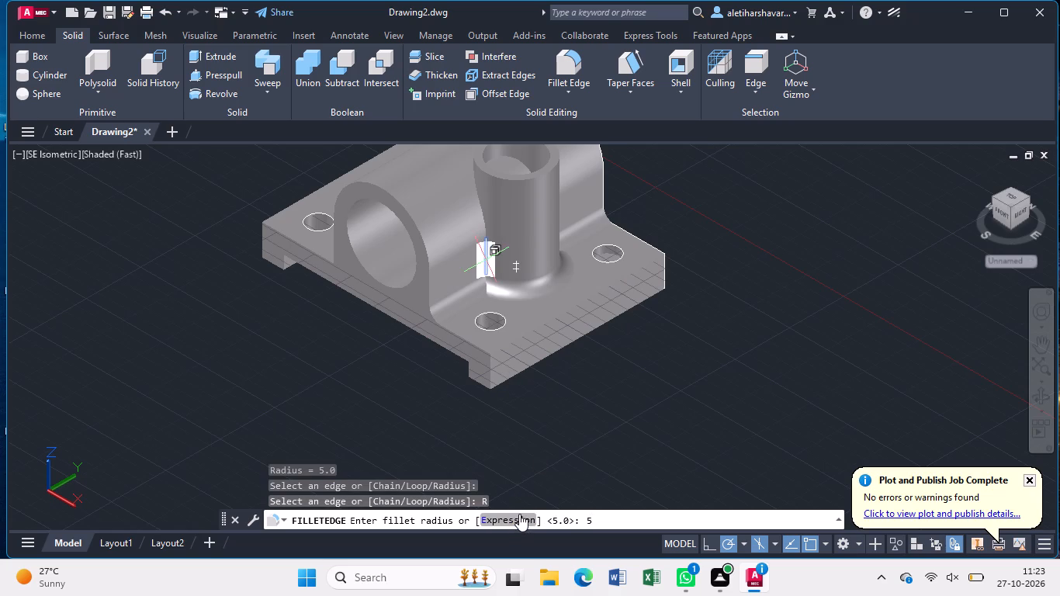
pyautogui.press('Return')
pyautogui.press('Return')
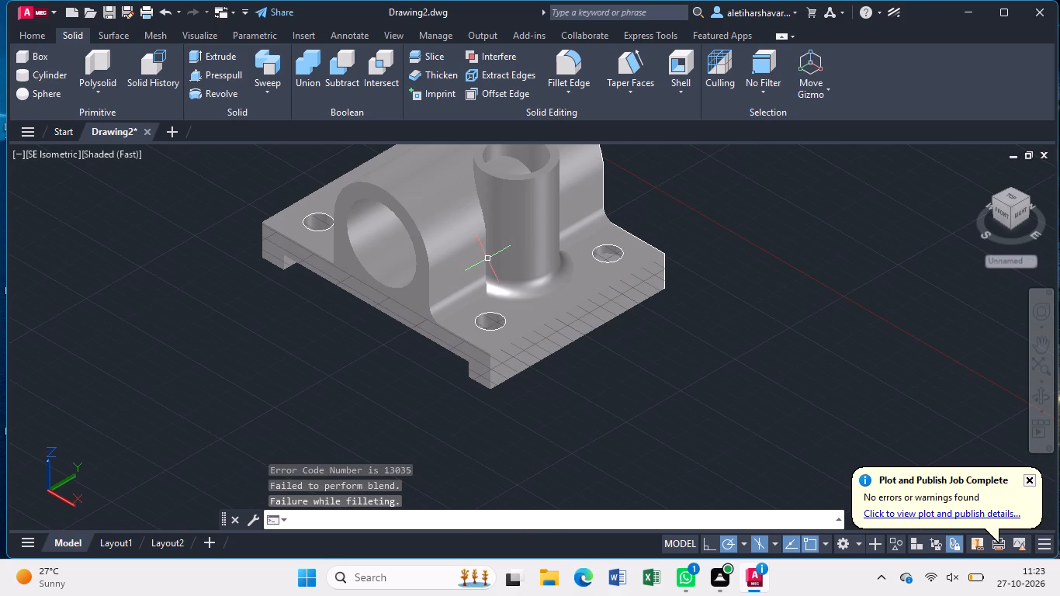
# Change the model's visual style to Shades of Gray in the SE Isometric view.
pyautogui.scroll(-1, 512, 494)
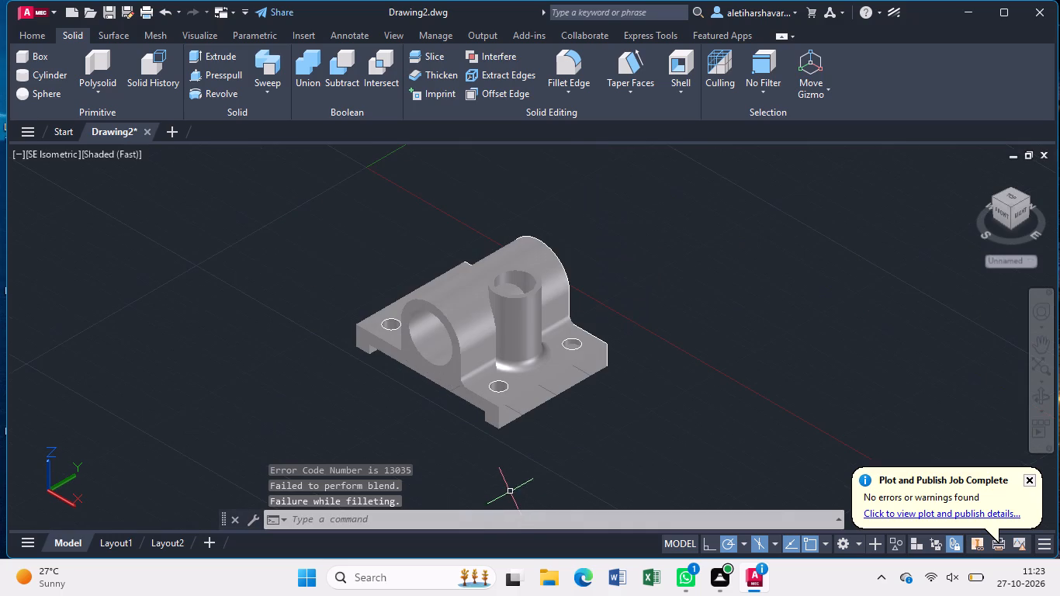
pyautogui.scroll(1, 510, 491)
pyautogui.moveTo(511, 434); pyautogui.dragTo(580, 476, button='middle')
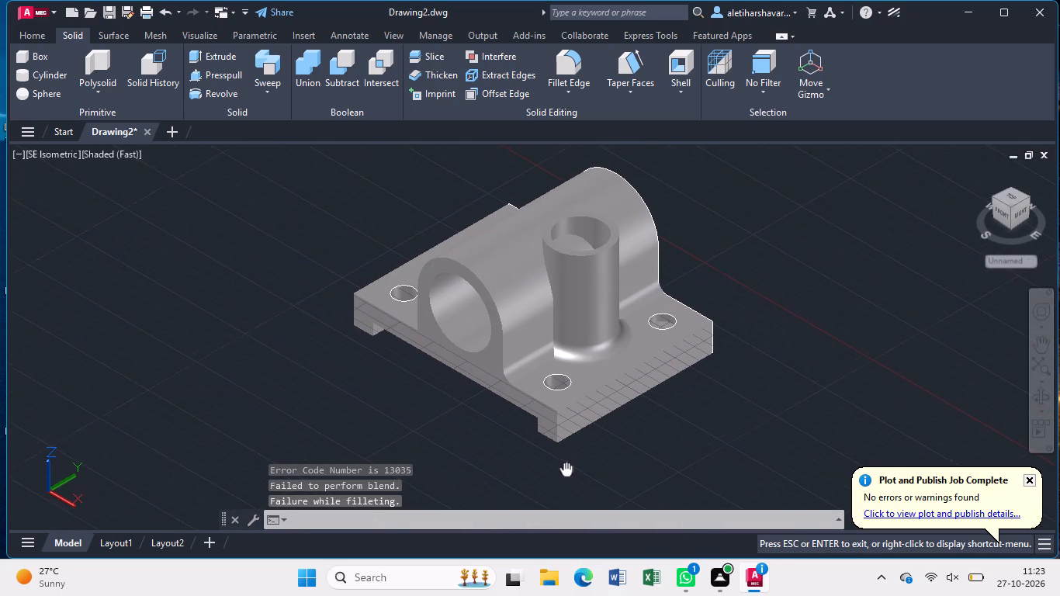
pyautogui.moveTo(580, 476); pyautogui.dragTo(583, 476, button='middle')
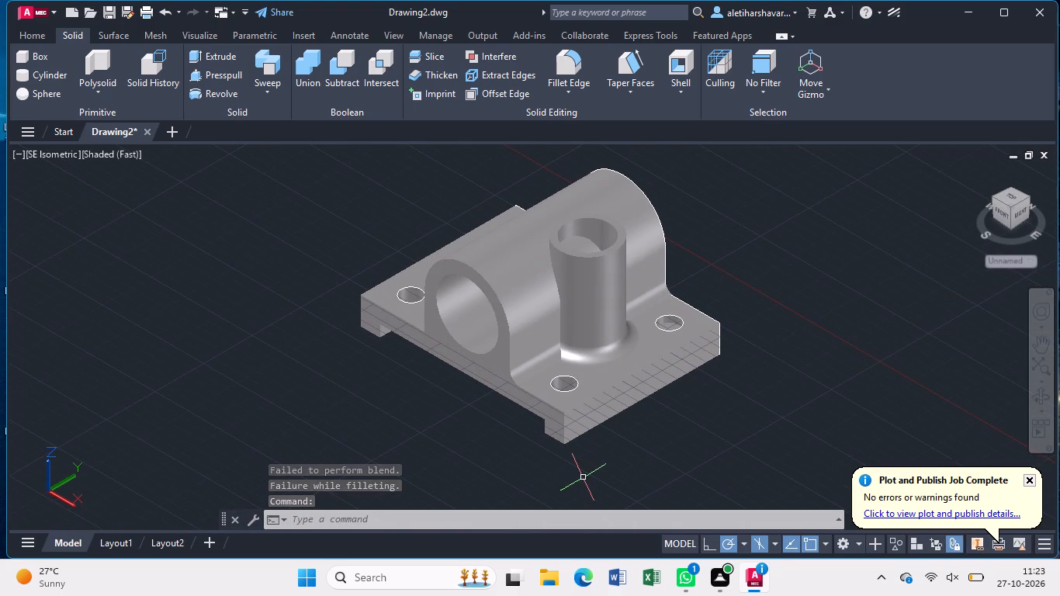
pyautogui.press('Escape')
pyautogui.click(103, 152)
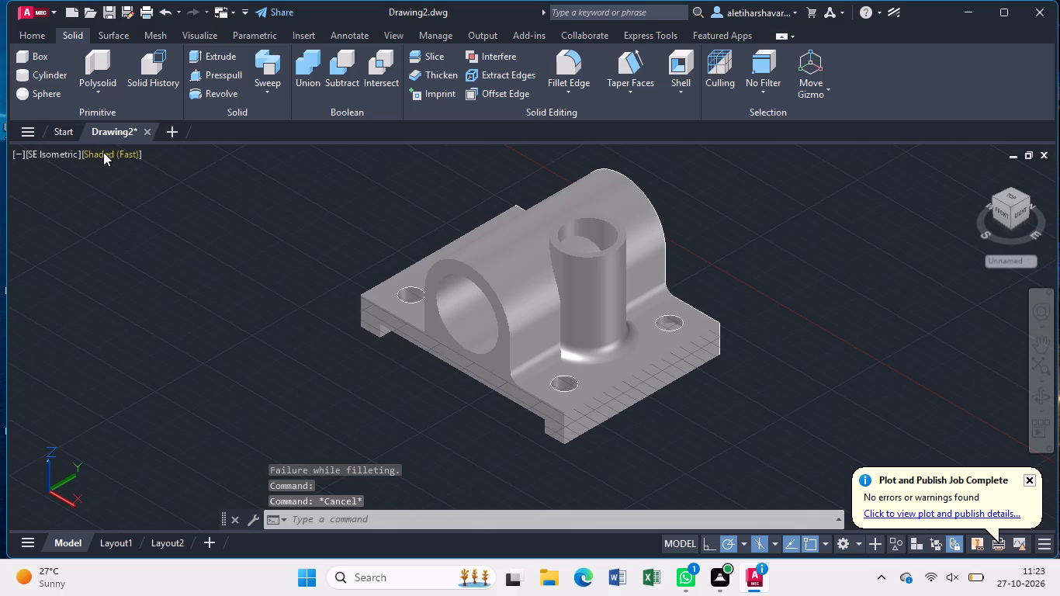
pyautogui.click(140, 296)
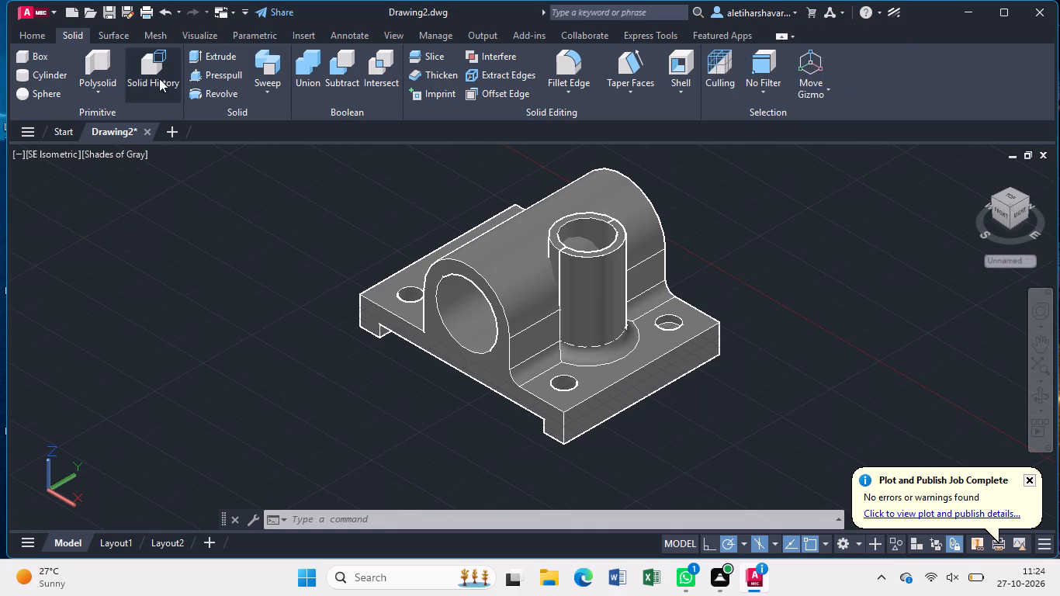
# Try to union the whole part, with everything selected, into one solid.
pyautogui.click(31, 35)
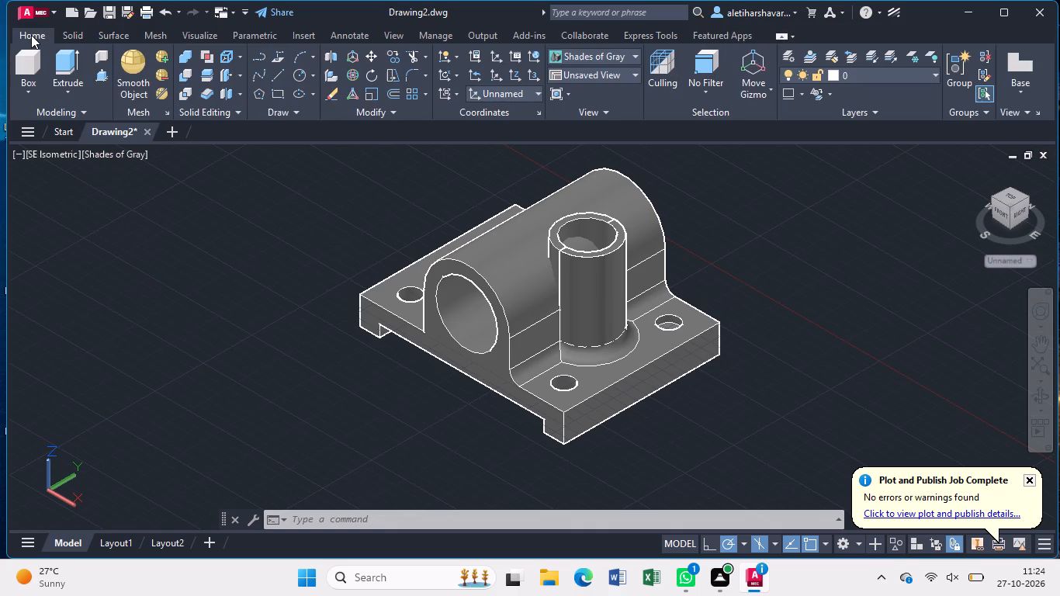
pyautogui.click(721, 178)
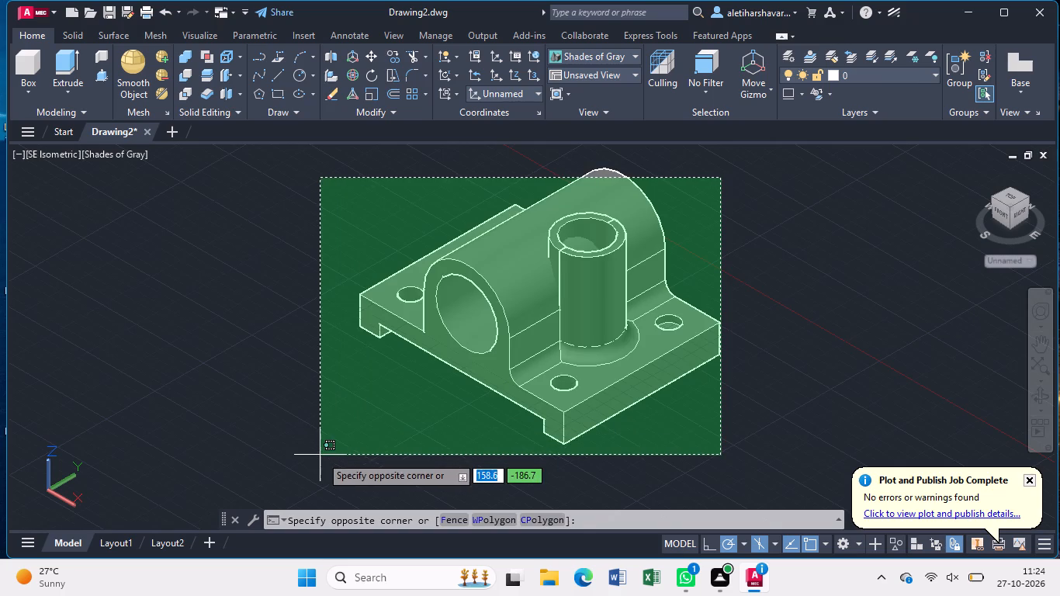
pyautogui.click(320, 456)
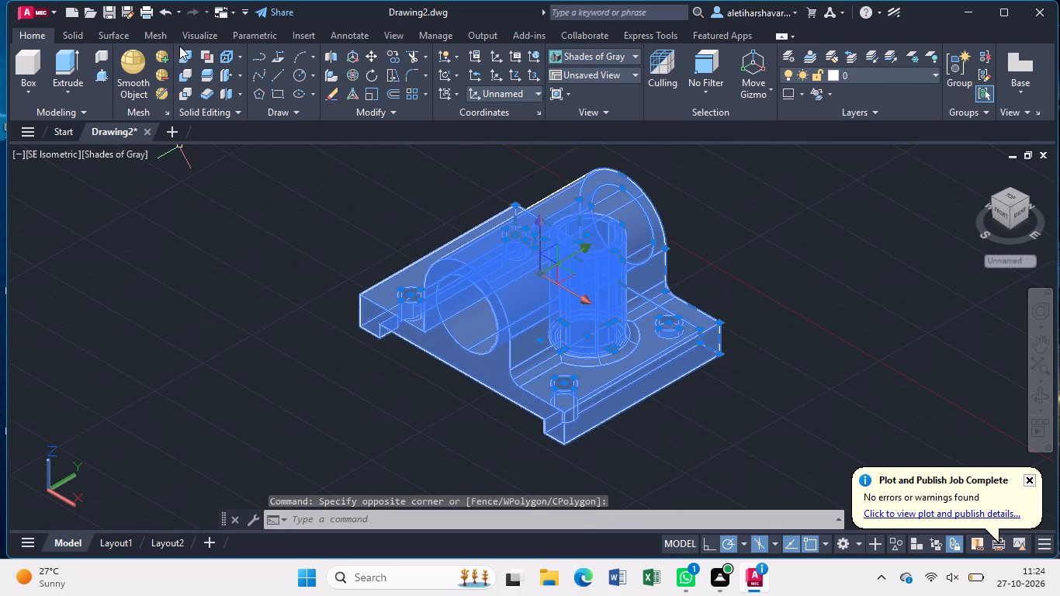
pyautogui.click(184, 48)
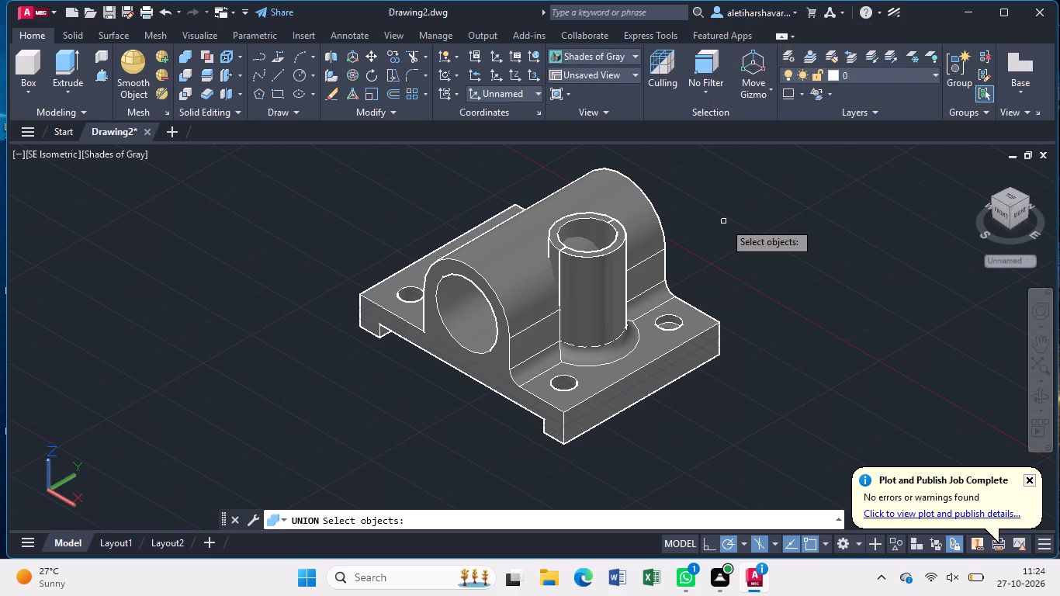
# Save the drawing in Documents under the name Pipe Support with Vertical Nozzle.
pyautogui.hotkey('ctrl', 's')
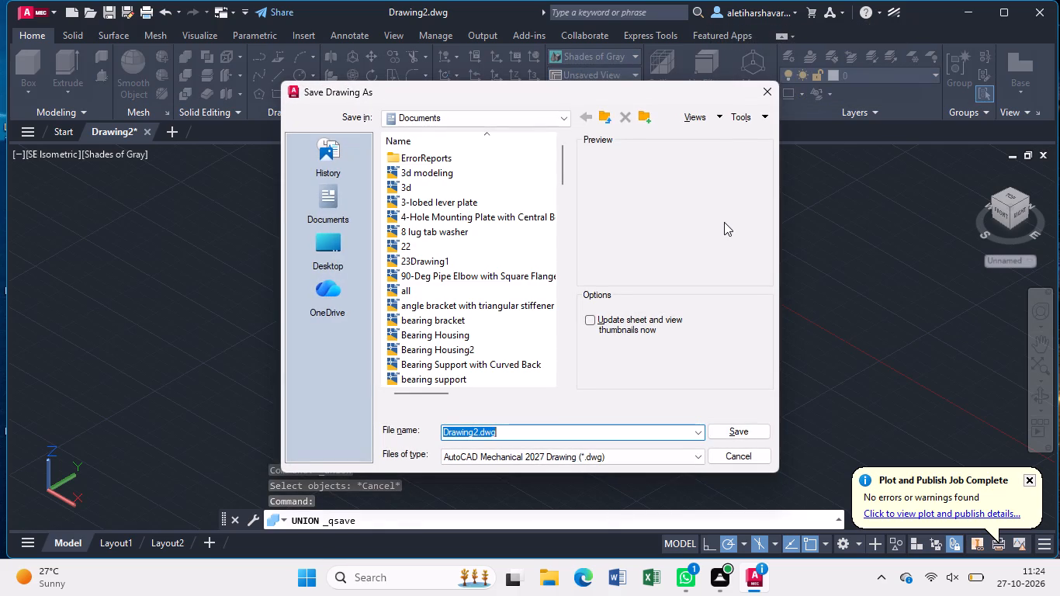
pyautogui.press('BackSpace')
pyautogui.hotkey('ctrl', 'v')
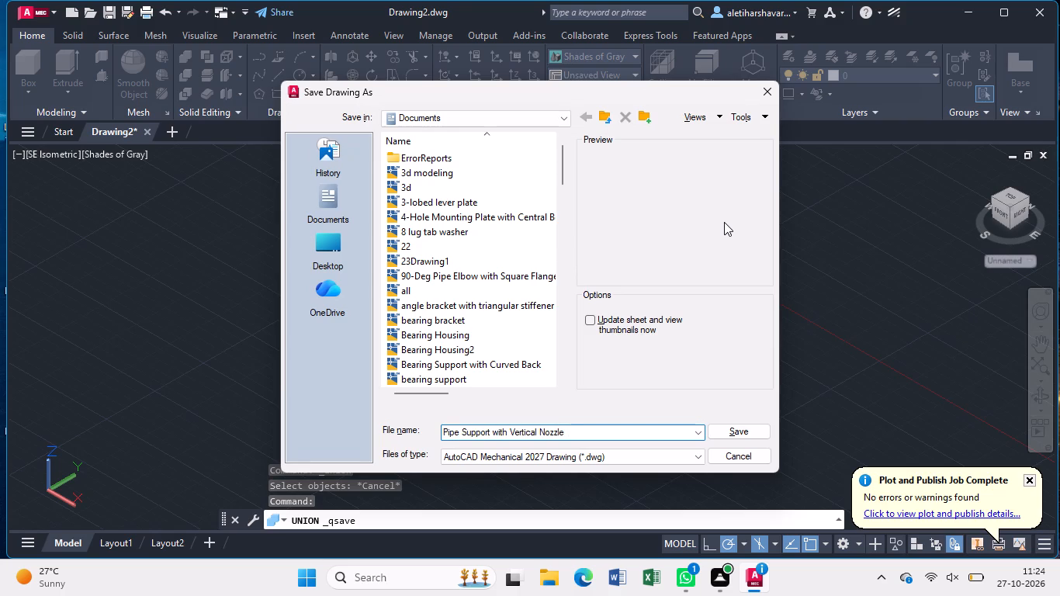
pyautogui.click(747, 431)
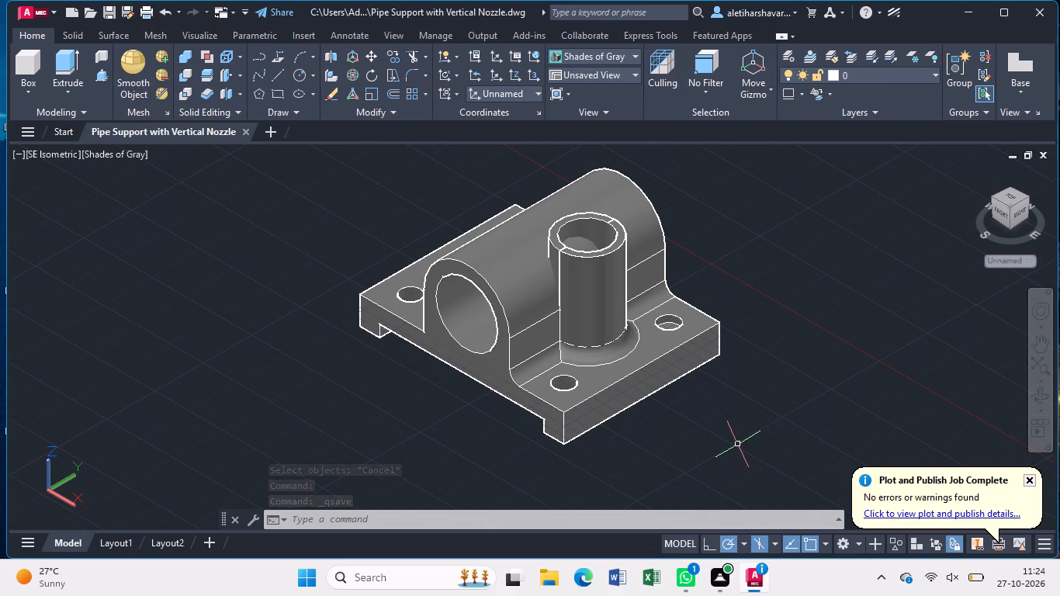
# Set up a centred landscape plot with DWG To PDF.pc3 on ISO A4 (297.00 x 210.00 MM) paper.
pyautogui.write('PLO')
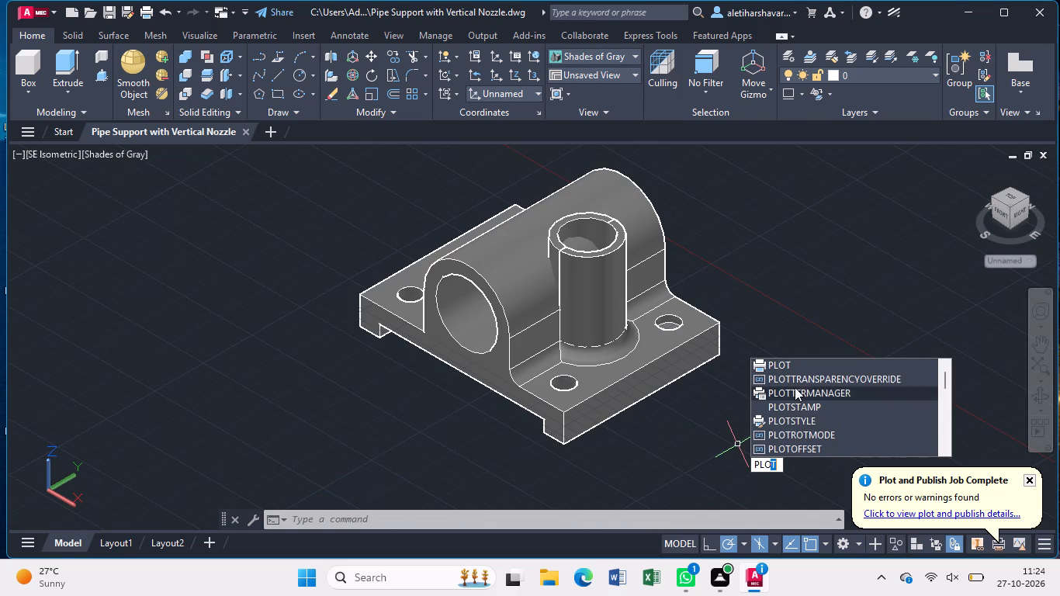
pyautogui.click(793, 369)
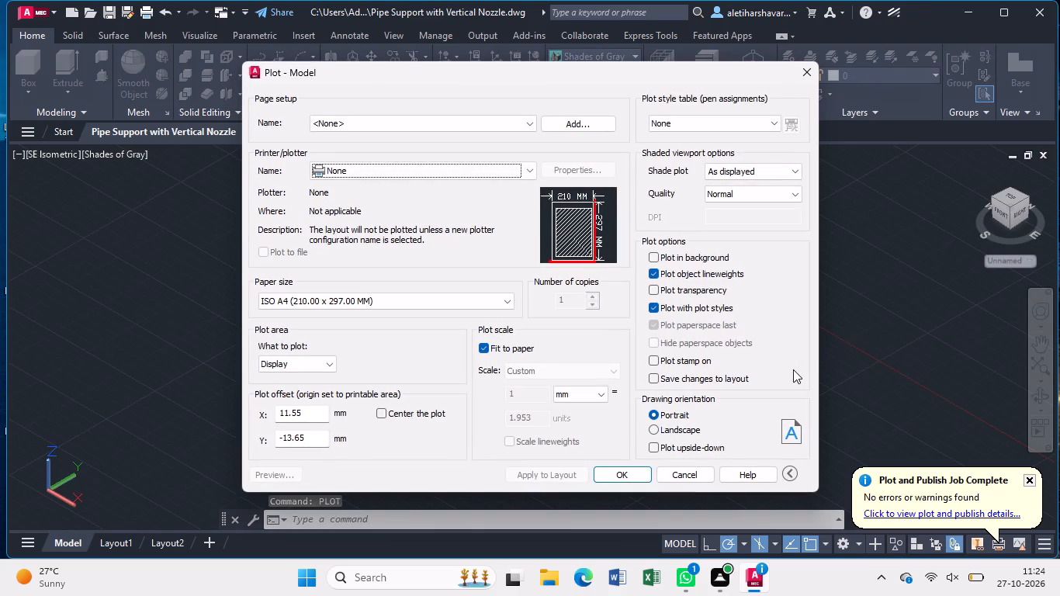
pyautogui.click(656, 433)
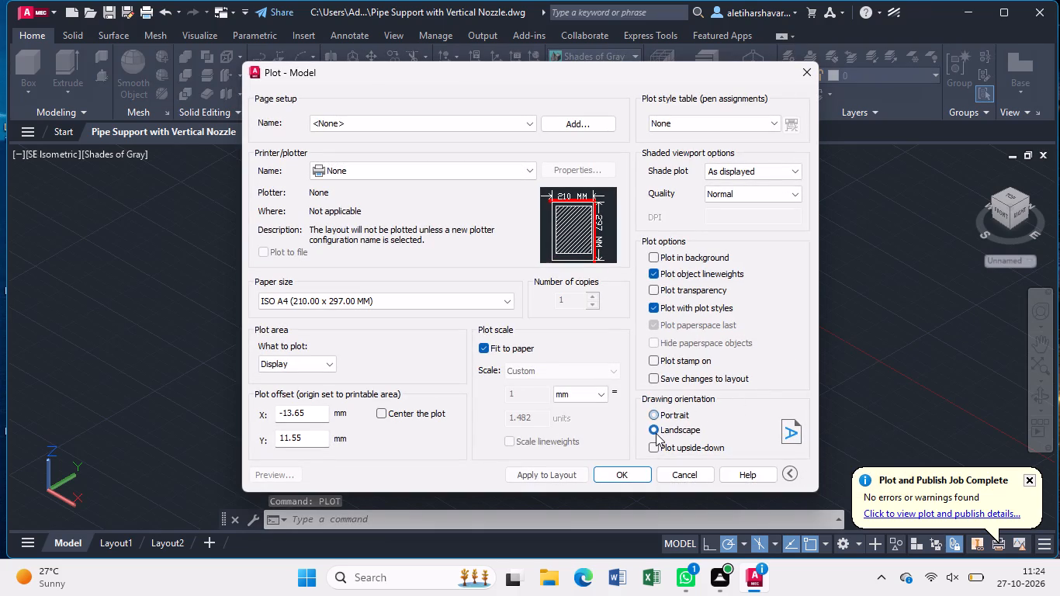
pyautogui.click(383, 414)
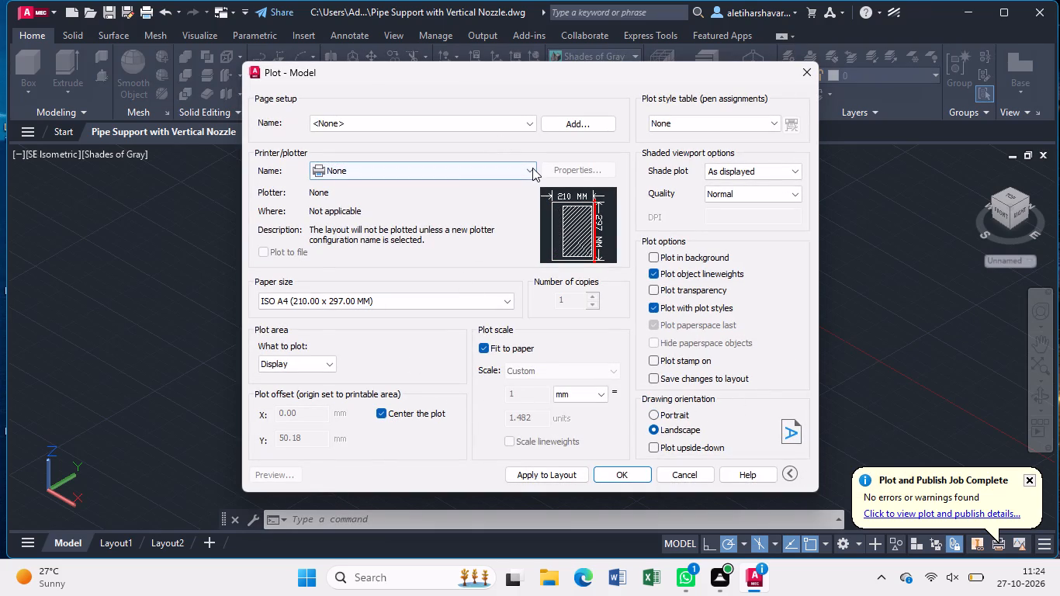
pyautogui.click(532, 168)
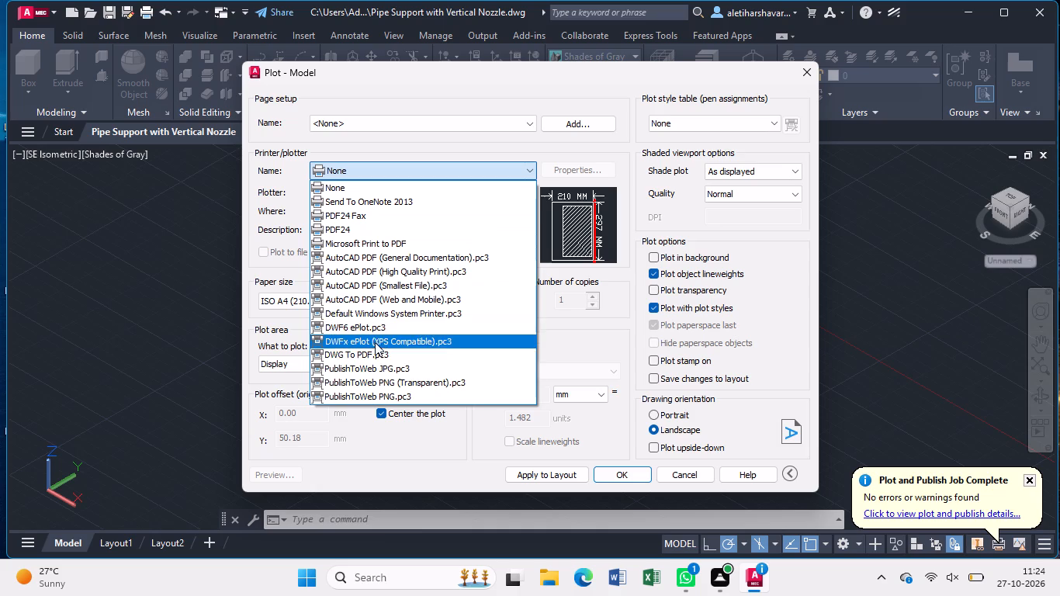
pyautogui.click(372, 358)
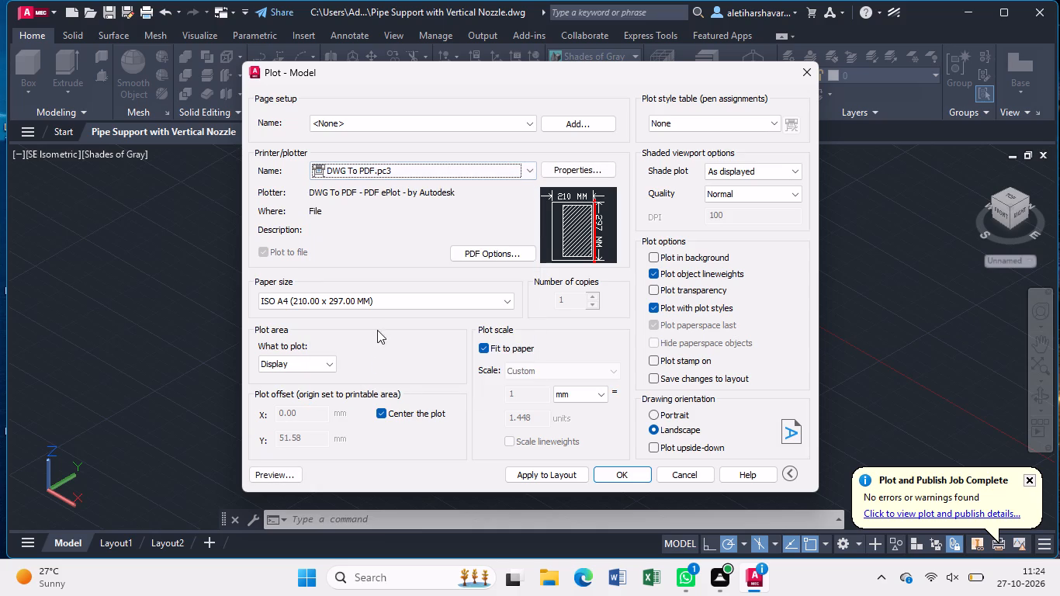
pyautogui.click(506, 301)
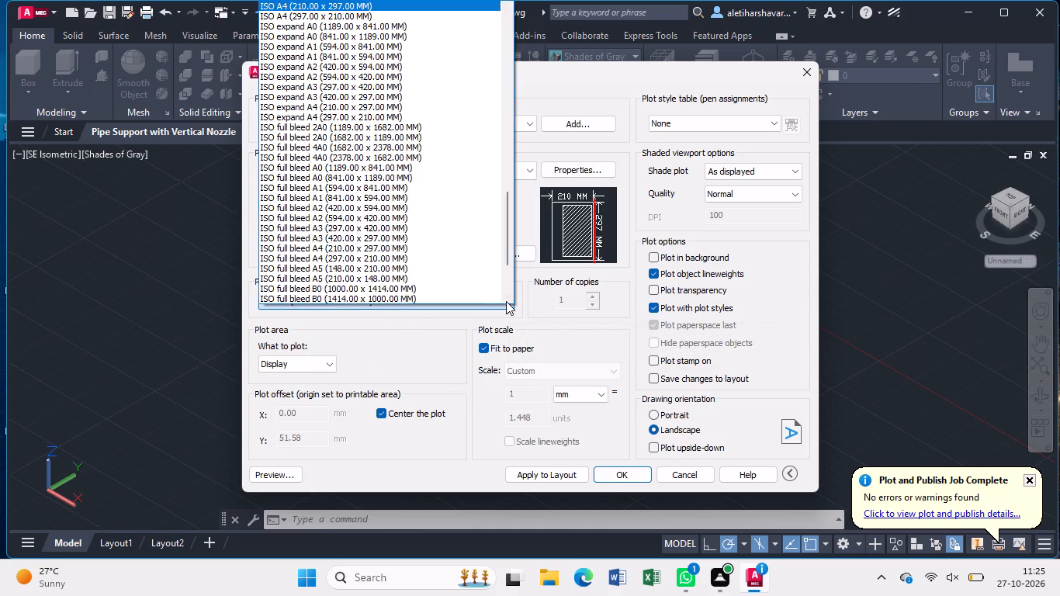
pyautogui.click(364, 14)
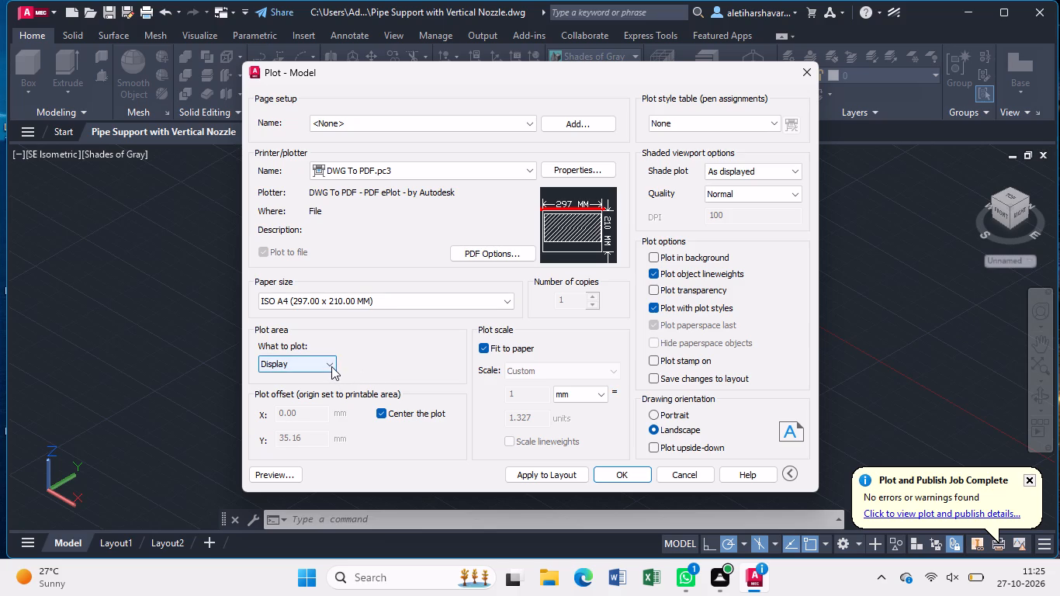
# Set the plot area to a window enclosing the whole part.
pyautogui.click(331, 366)
pyautogui.click(321, 406)
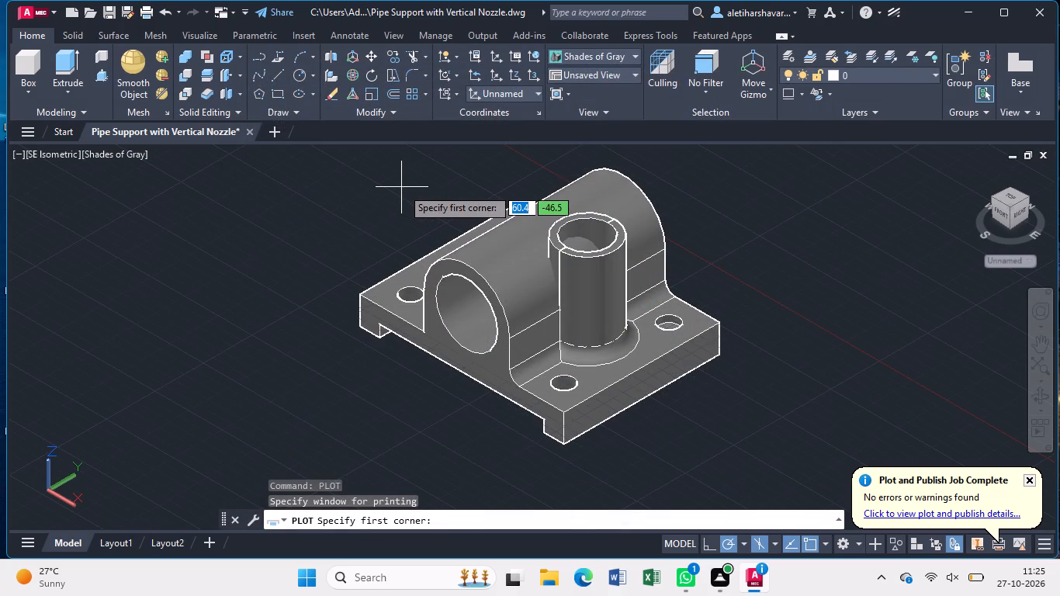
pyautogui.moveTo(401, 185); pyautogui.dragTo(401, 208, button='middle')
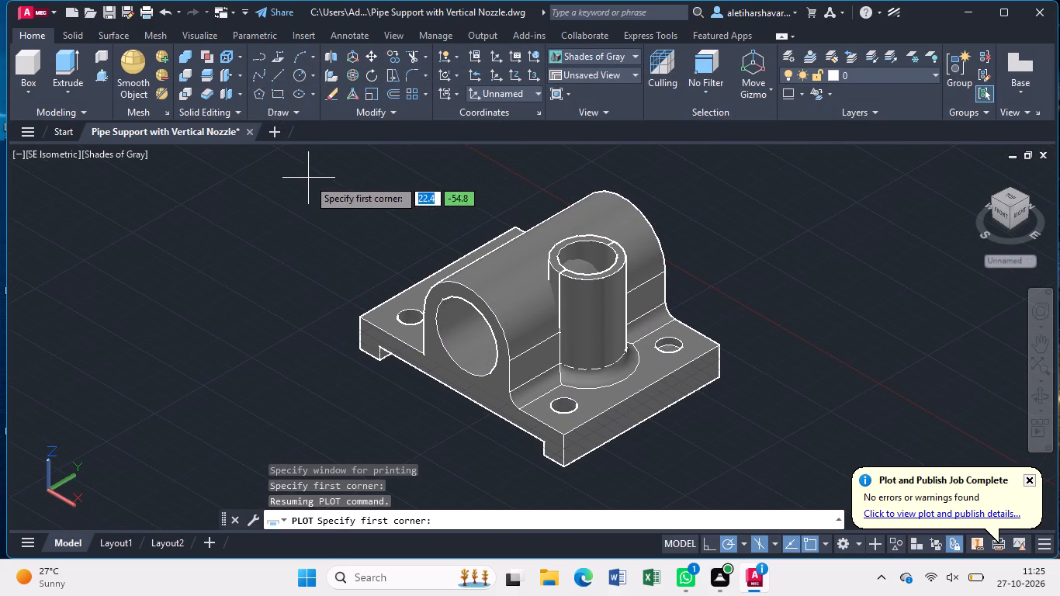
pyautogui.click(300, 181)
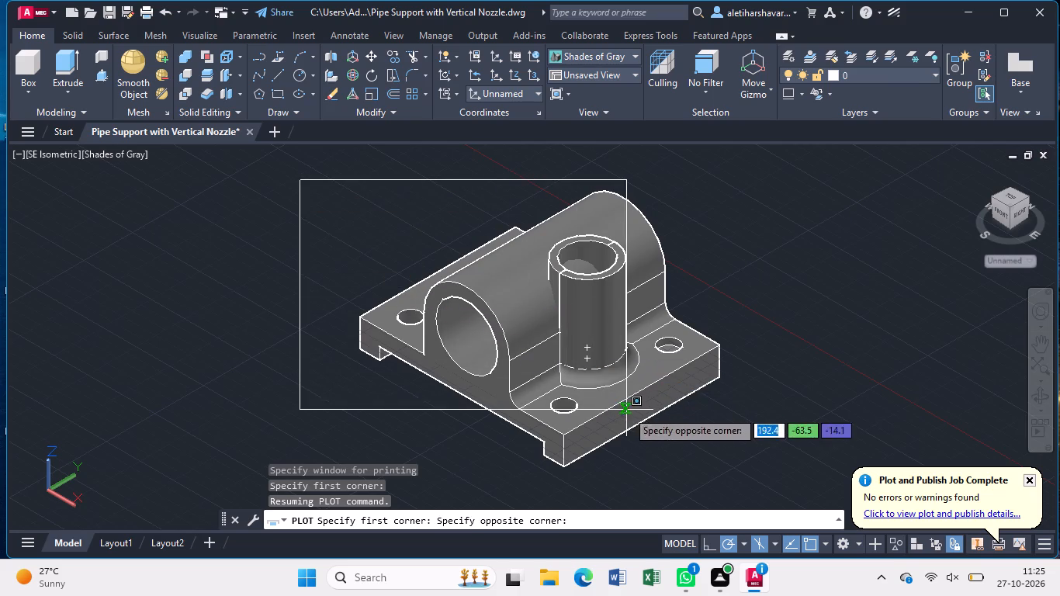
pyautogui.click(760, 473)
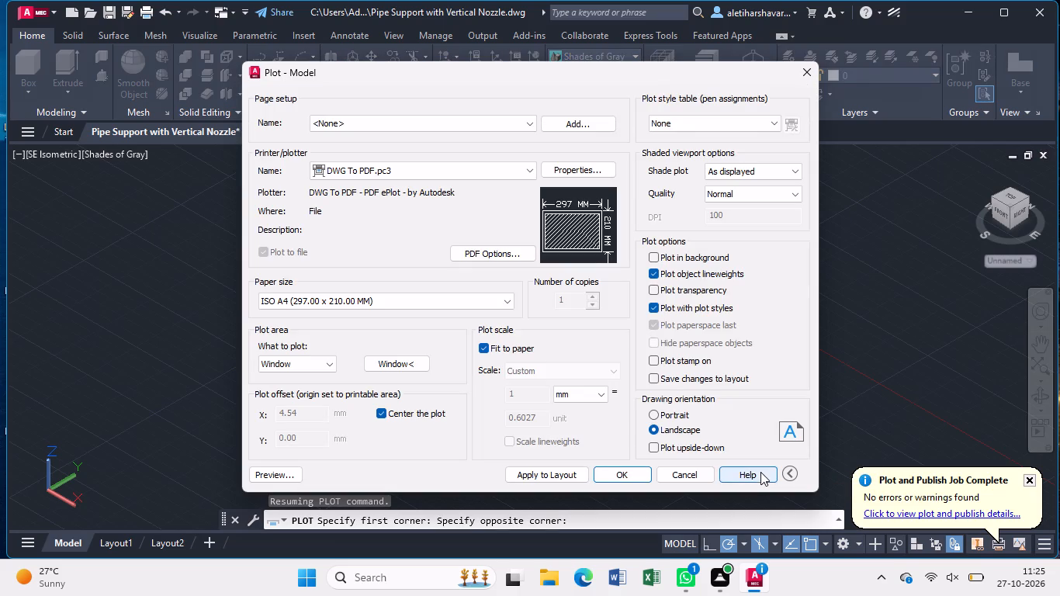
# Plot the part to Pipe Support with Vertical Nozzle-Model.pdf in Documents and close the resulting PDF.
pyautogui.click(636, 476)
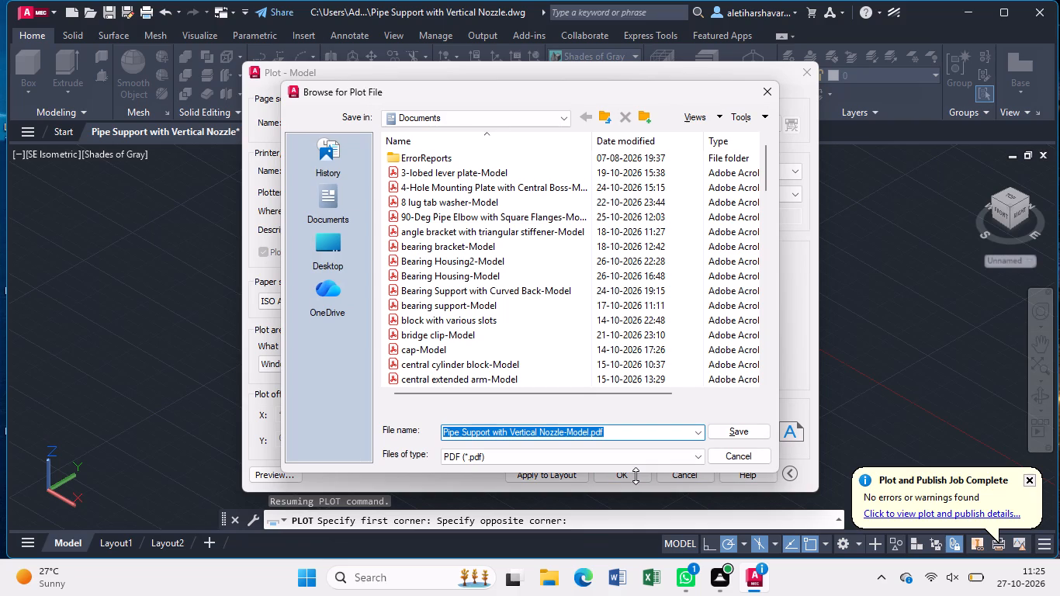
pyautogui.press('Return')
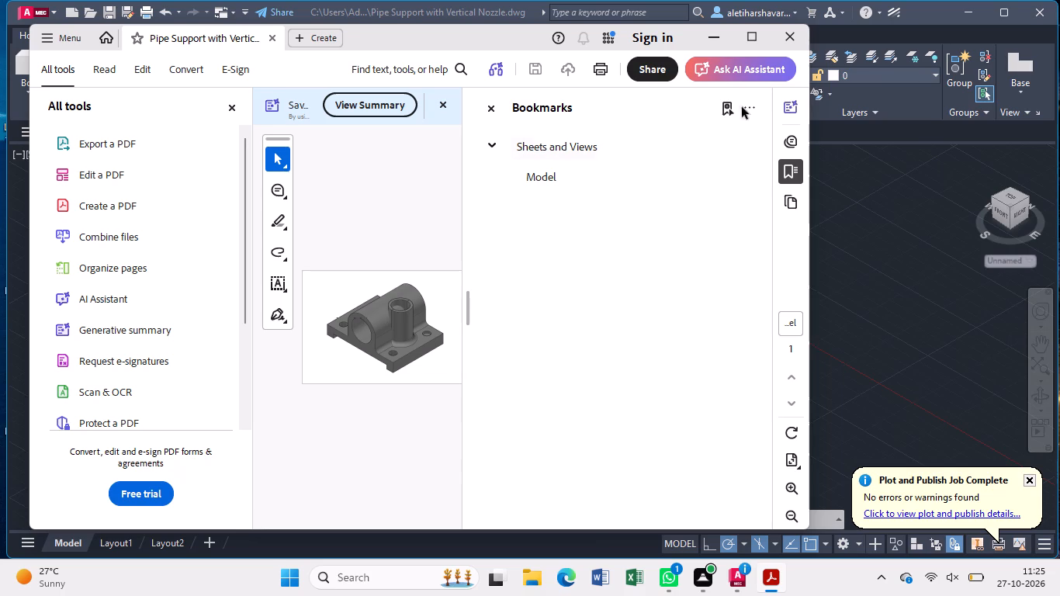
pyautogui.click(795, 40)
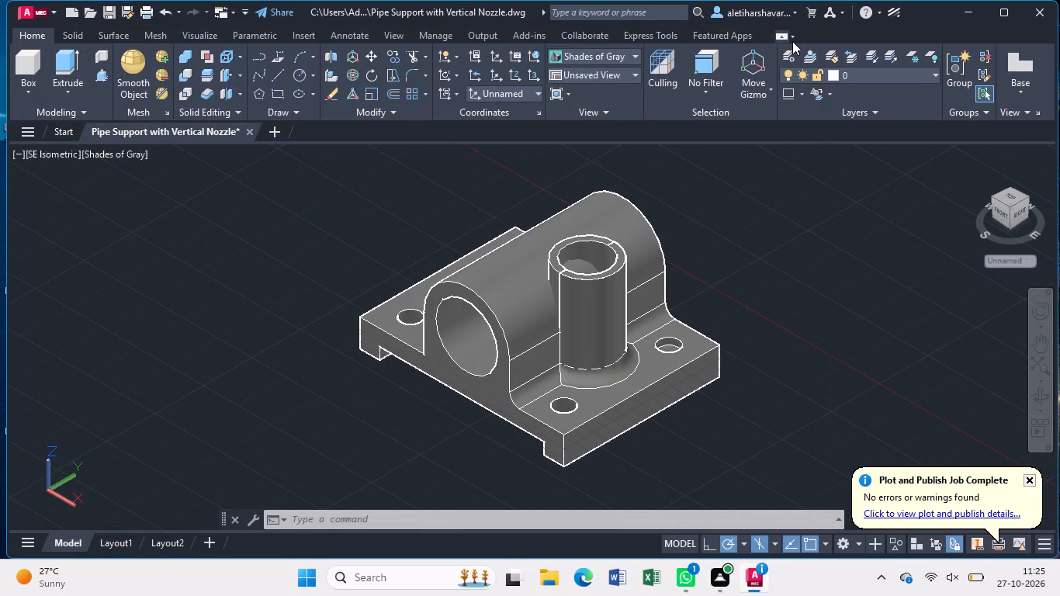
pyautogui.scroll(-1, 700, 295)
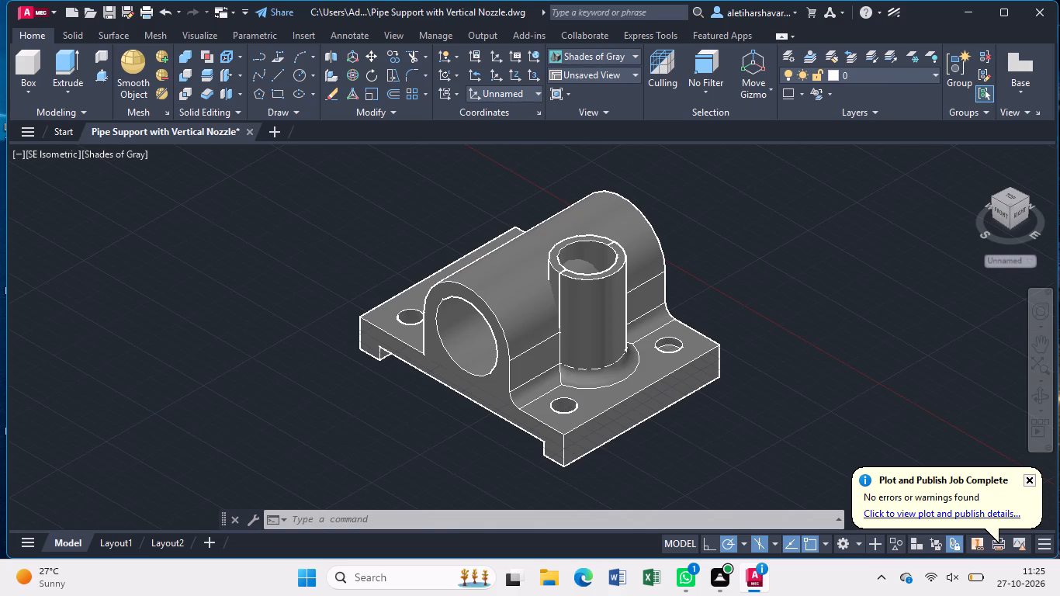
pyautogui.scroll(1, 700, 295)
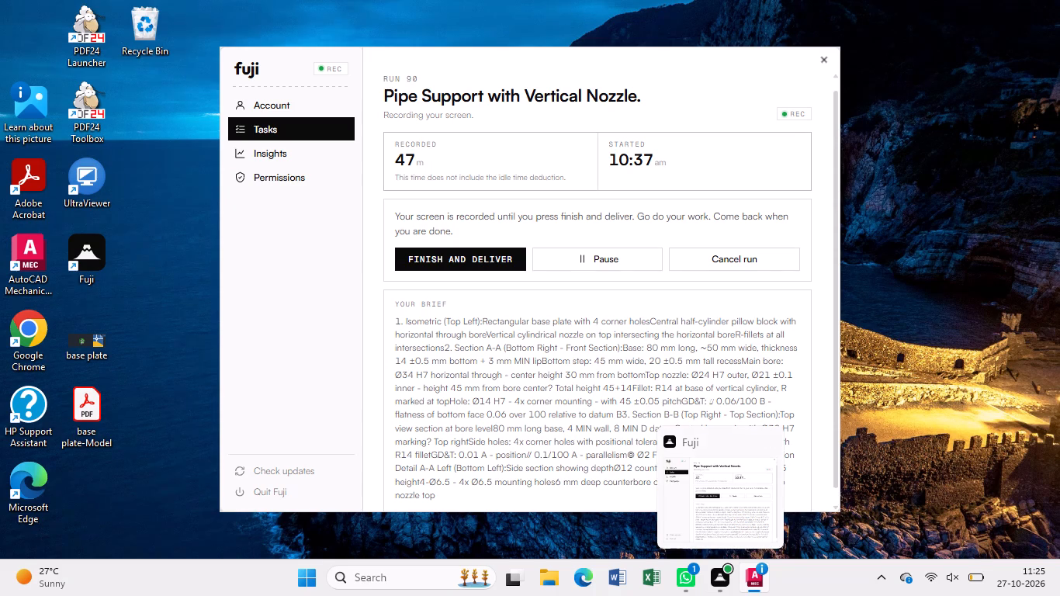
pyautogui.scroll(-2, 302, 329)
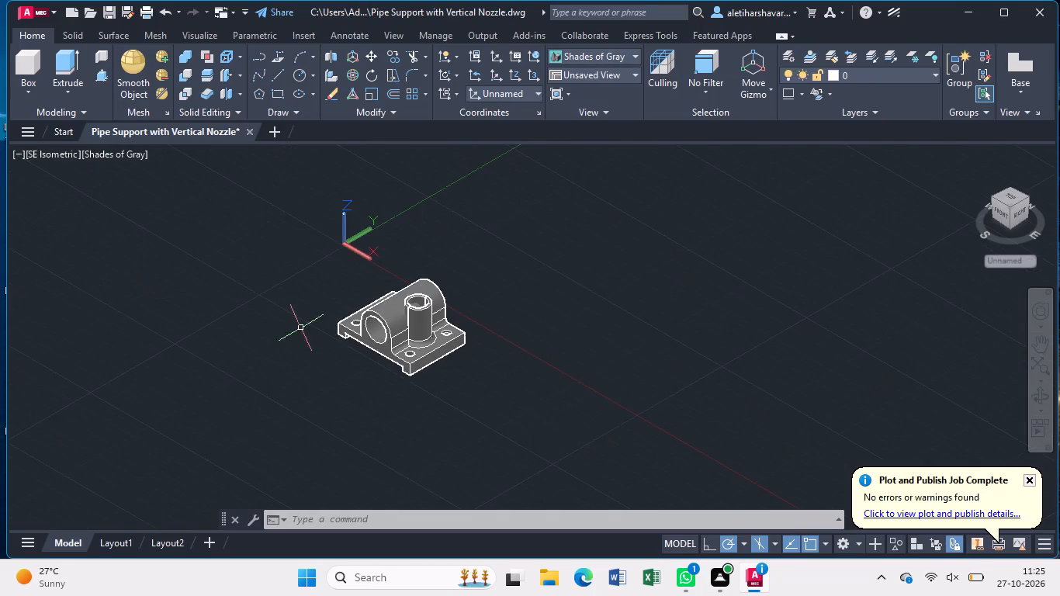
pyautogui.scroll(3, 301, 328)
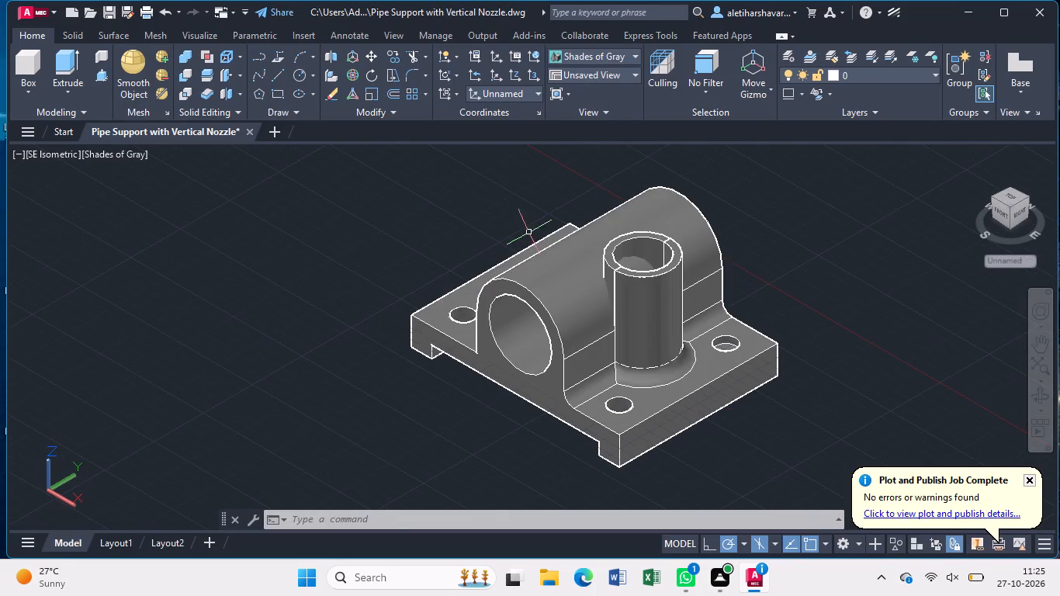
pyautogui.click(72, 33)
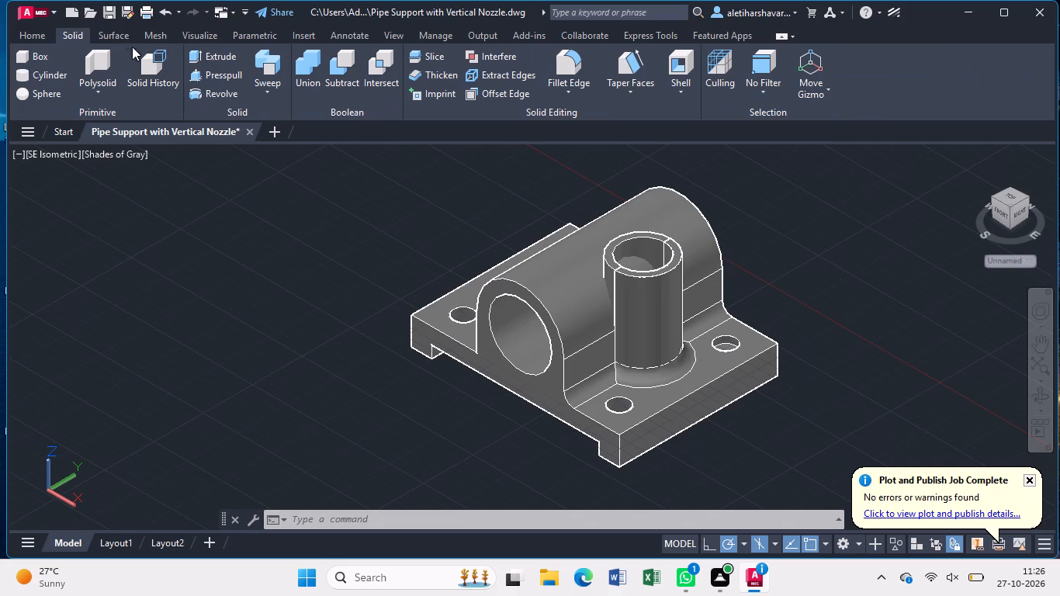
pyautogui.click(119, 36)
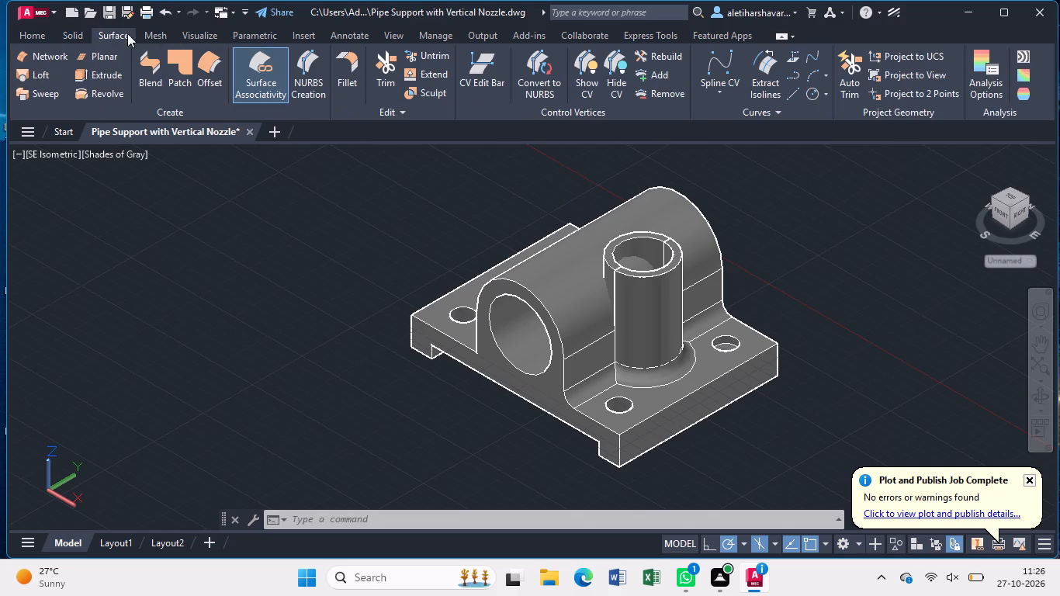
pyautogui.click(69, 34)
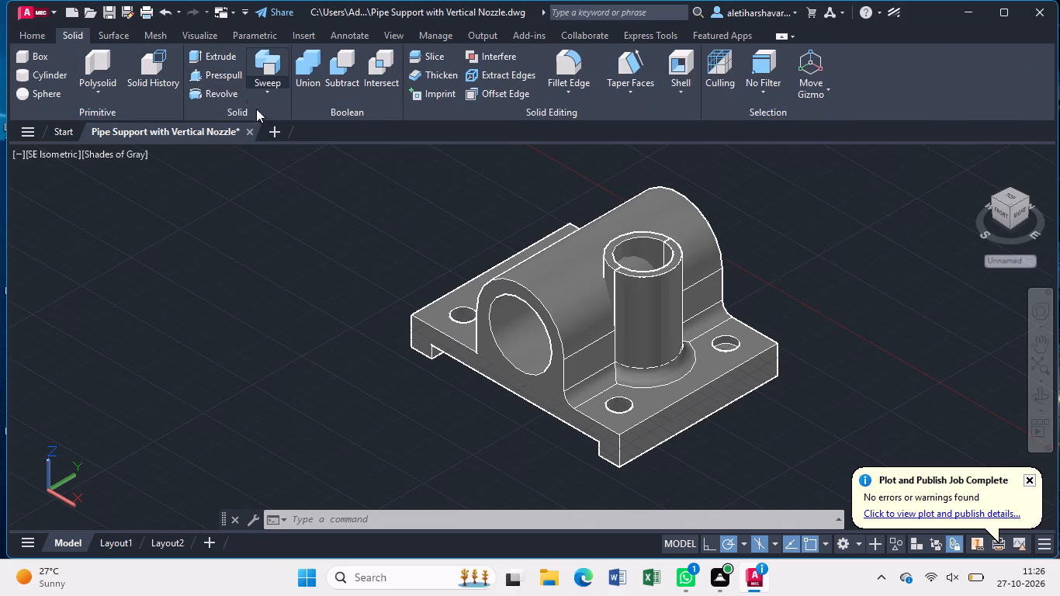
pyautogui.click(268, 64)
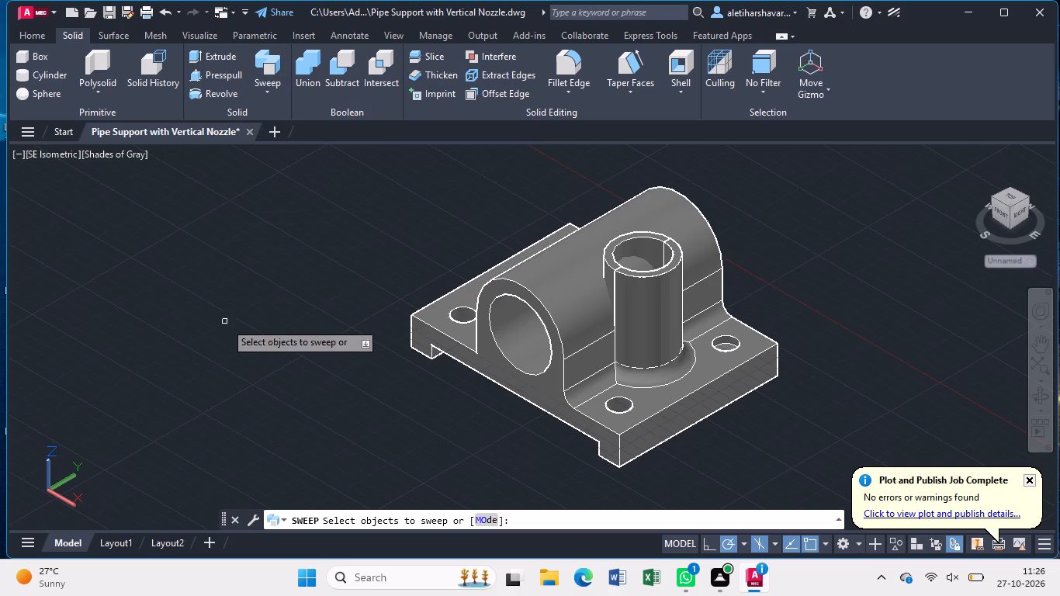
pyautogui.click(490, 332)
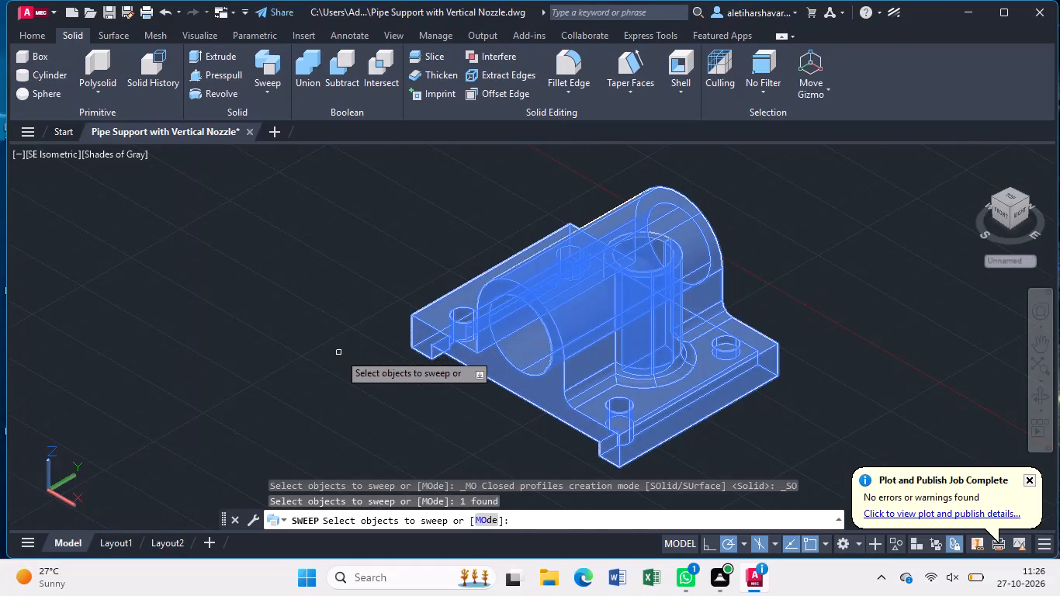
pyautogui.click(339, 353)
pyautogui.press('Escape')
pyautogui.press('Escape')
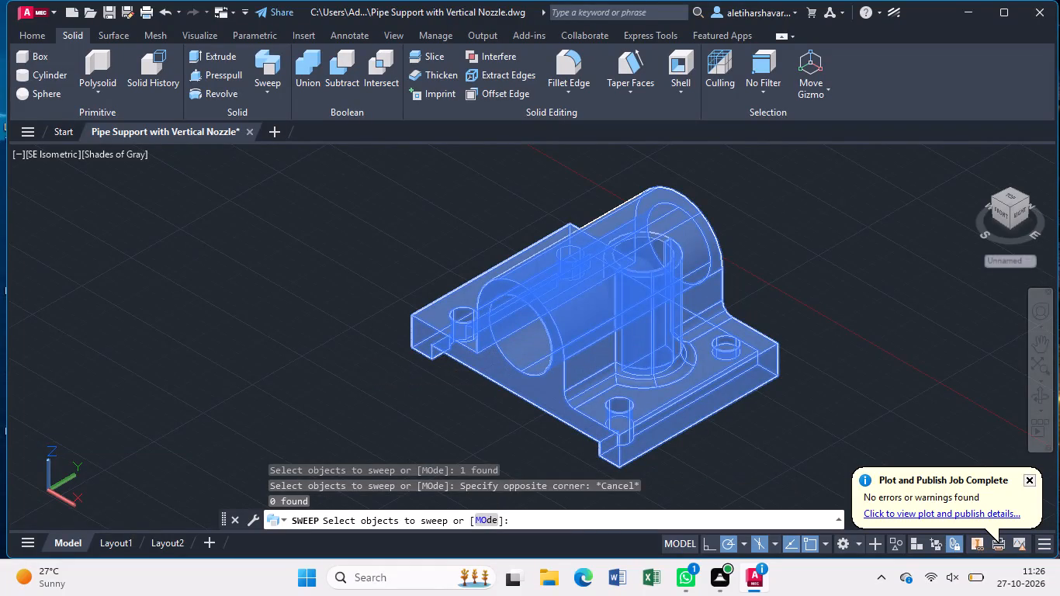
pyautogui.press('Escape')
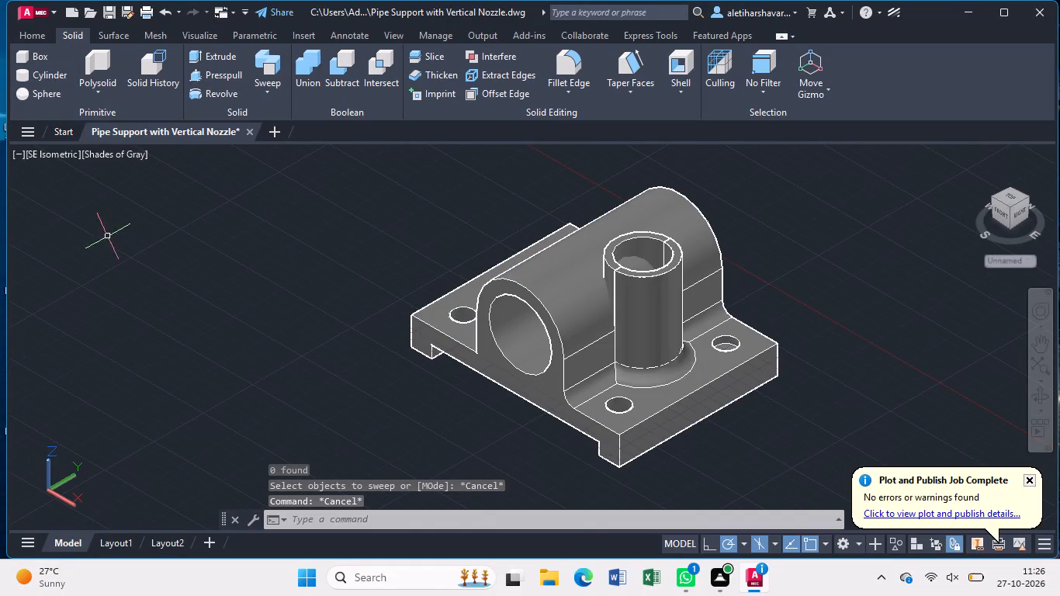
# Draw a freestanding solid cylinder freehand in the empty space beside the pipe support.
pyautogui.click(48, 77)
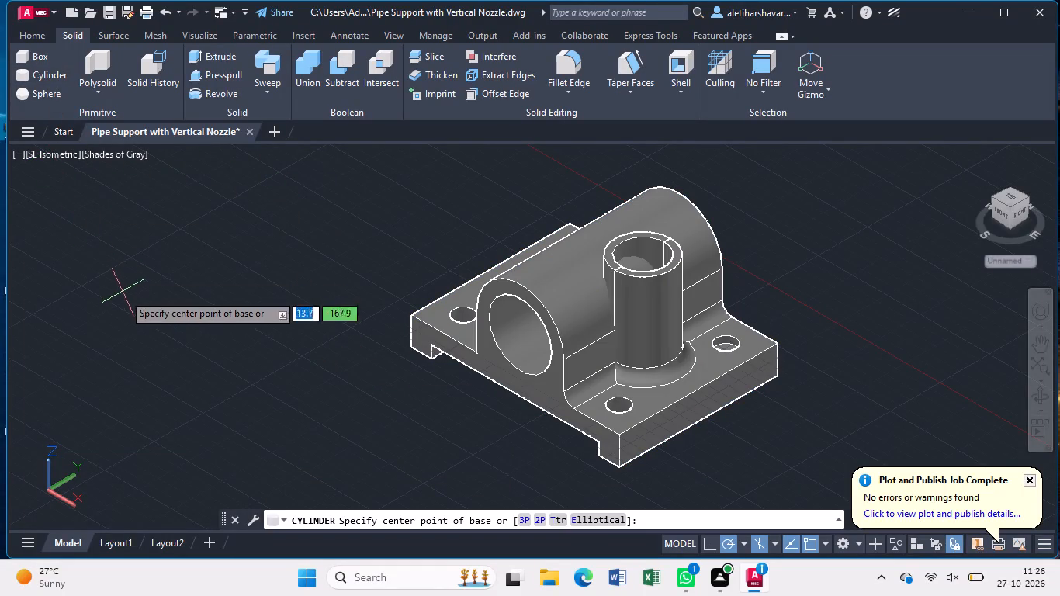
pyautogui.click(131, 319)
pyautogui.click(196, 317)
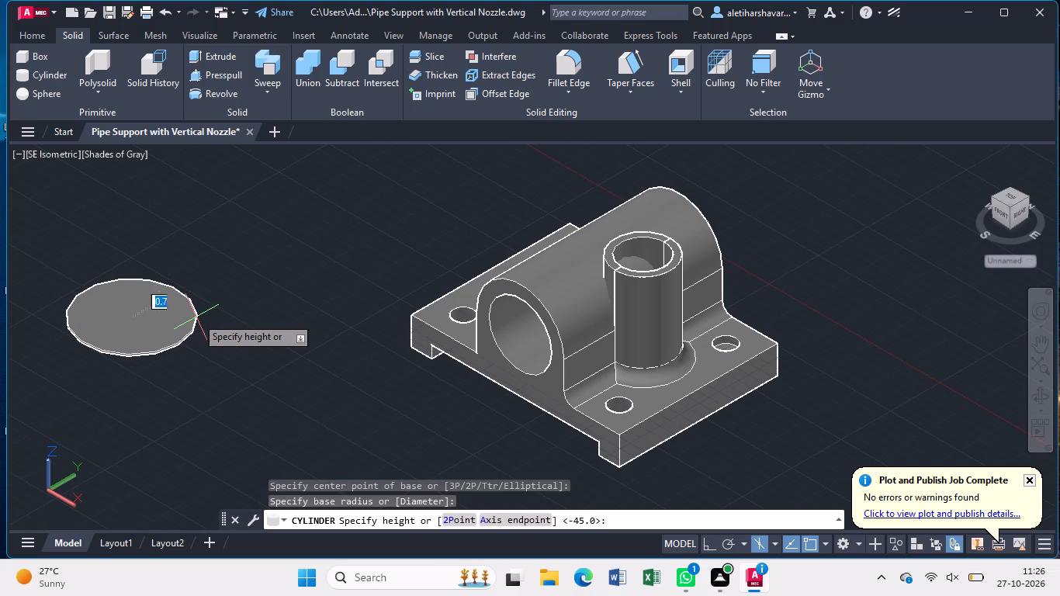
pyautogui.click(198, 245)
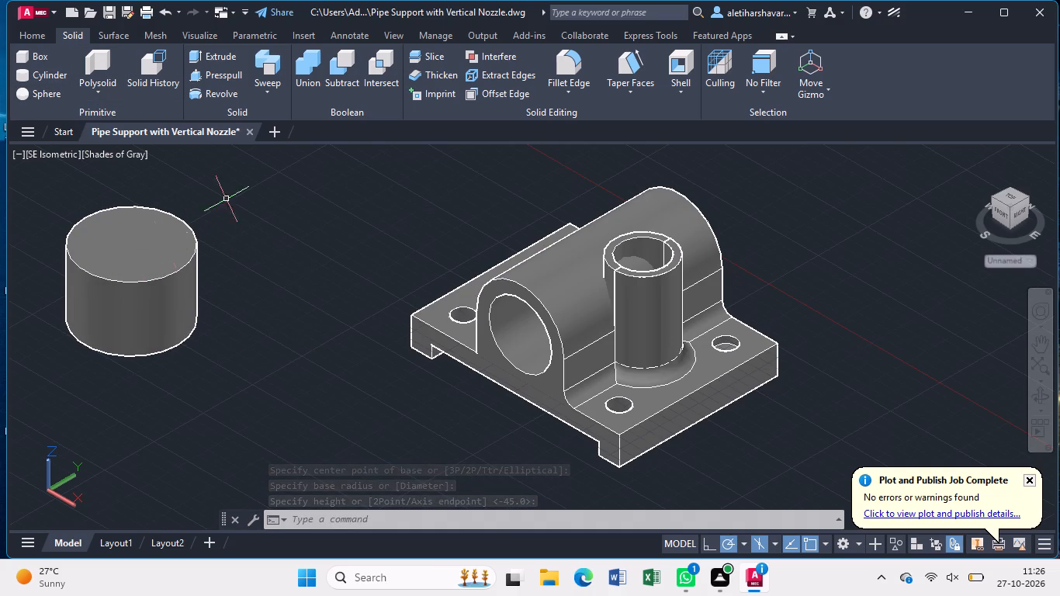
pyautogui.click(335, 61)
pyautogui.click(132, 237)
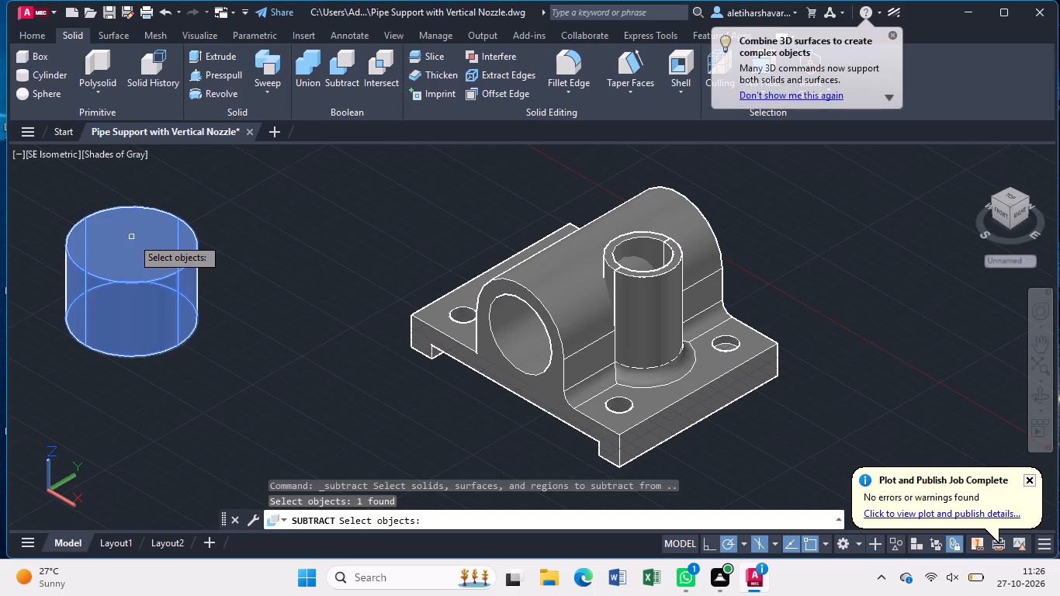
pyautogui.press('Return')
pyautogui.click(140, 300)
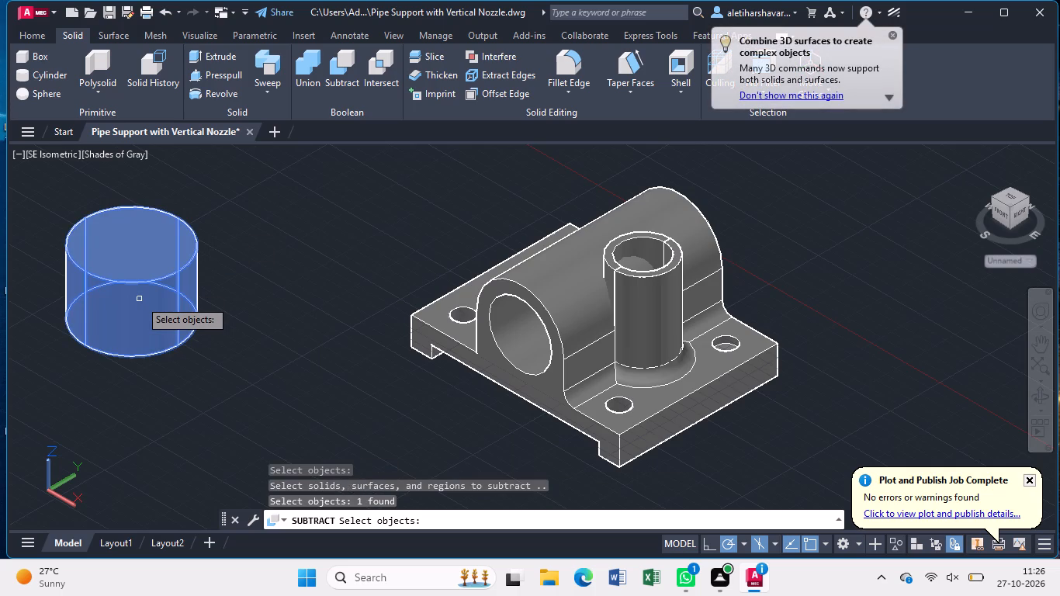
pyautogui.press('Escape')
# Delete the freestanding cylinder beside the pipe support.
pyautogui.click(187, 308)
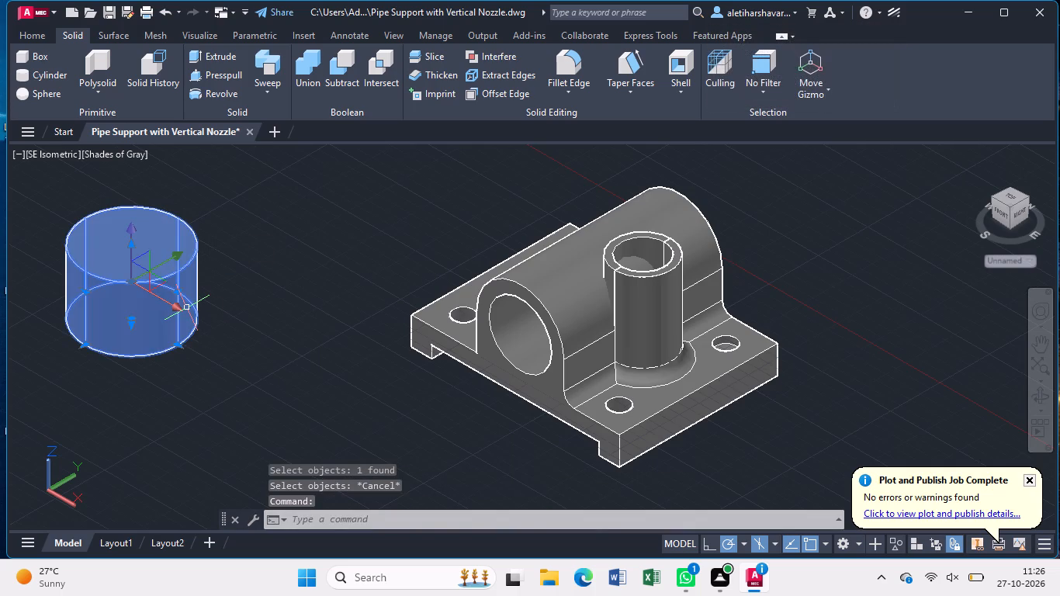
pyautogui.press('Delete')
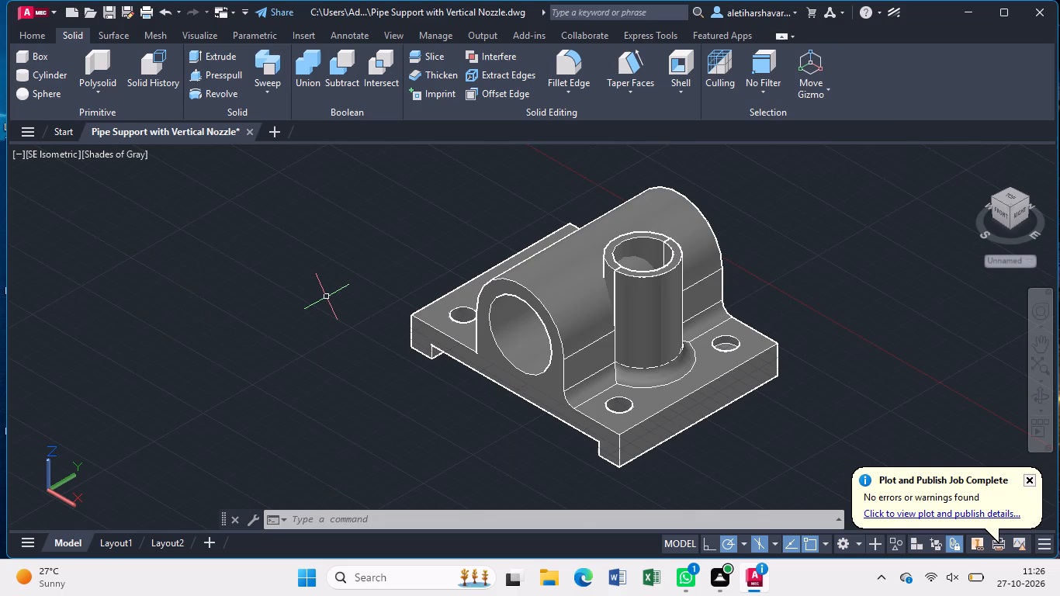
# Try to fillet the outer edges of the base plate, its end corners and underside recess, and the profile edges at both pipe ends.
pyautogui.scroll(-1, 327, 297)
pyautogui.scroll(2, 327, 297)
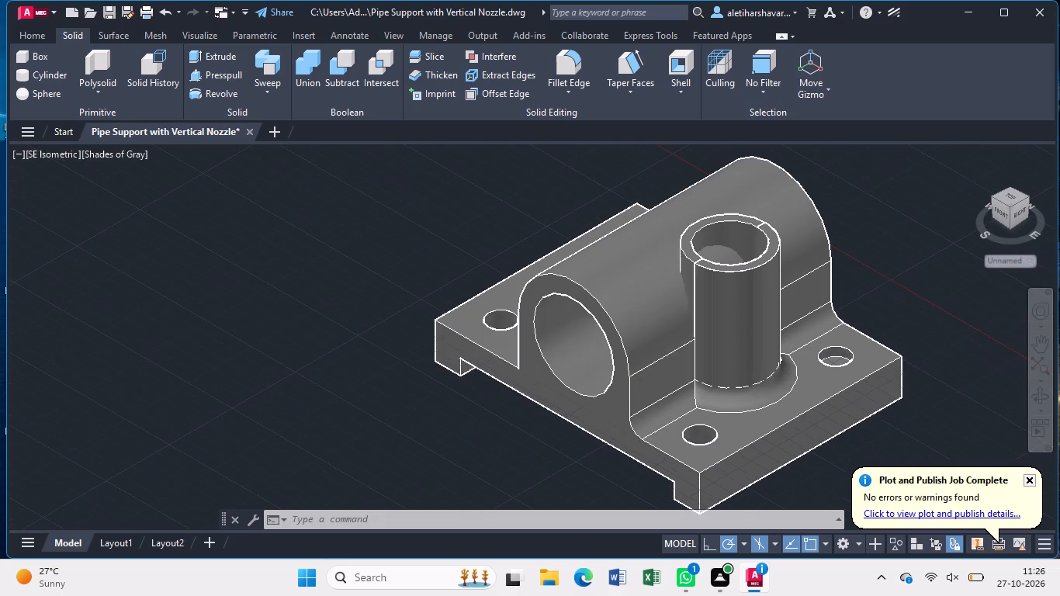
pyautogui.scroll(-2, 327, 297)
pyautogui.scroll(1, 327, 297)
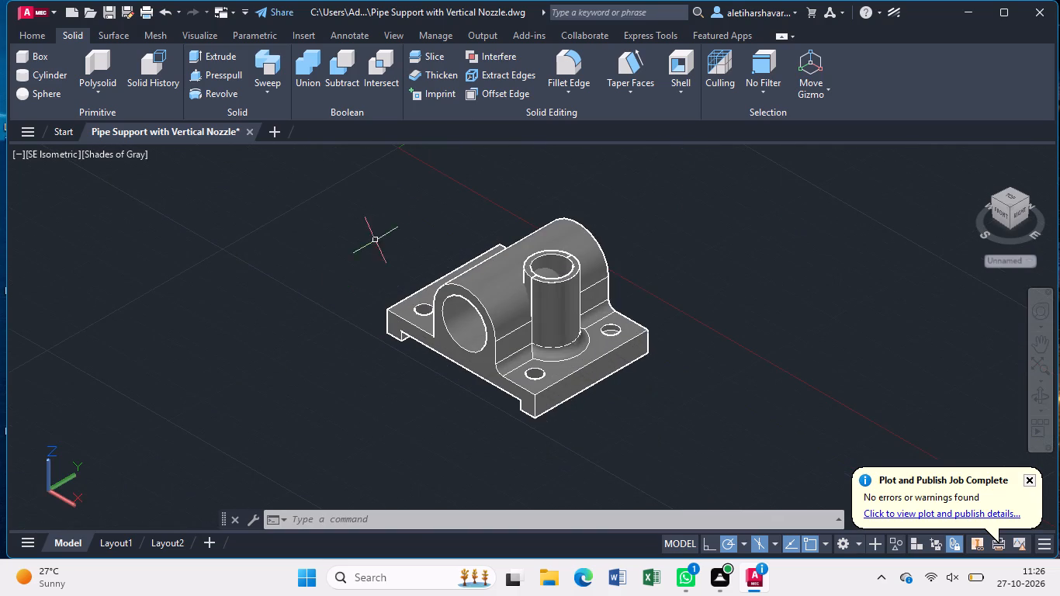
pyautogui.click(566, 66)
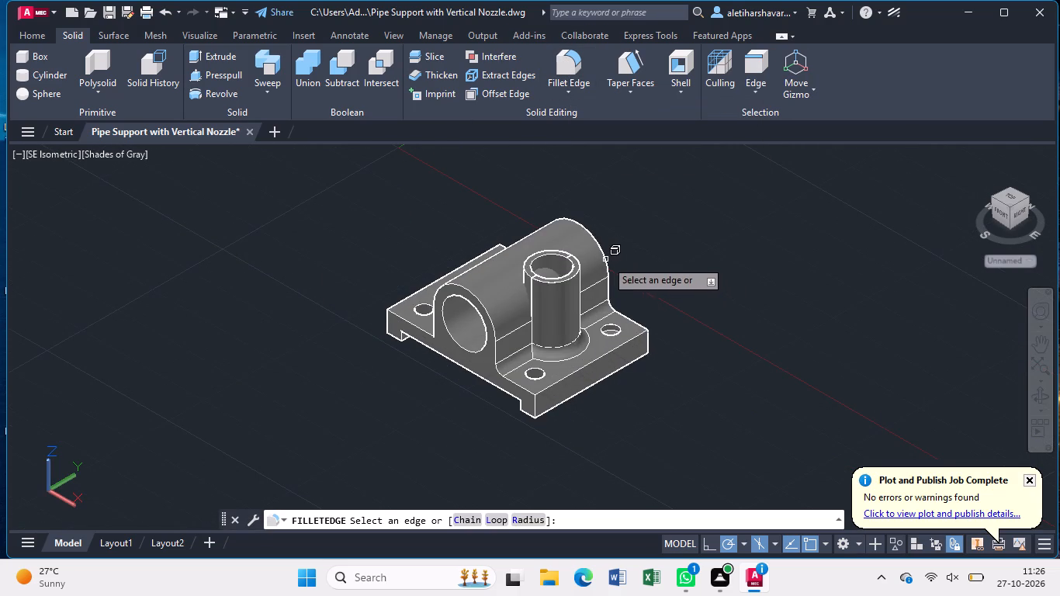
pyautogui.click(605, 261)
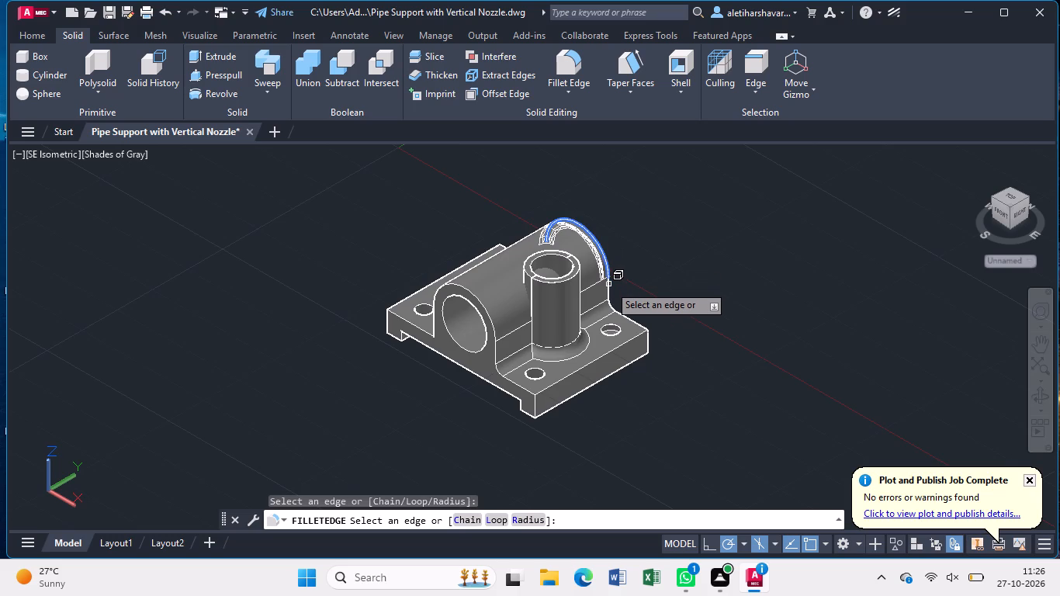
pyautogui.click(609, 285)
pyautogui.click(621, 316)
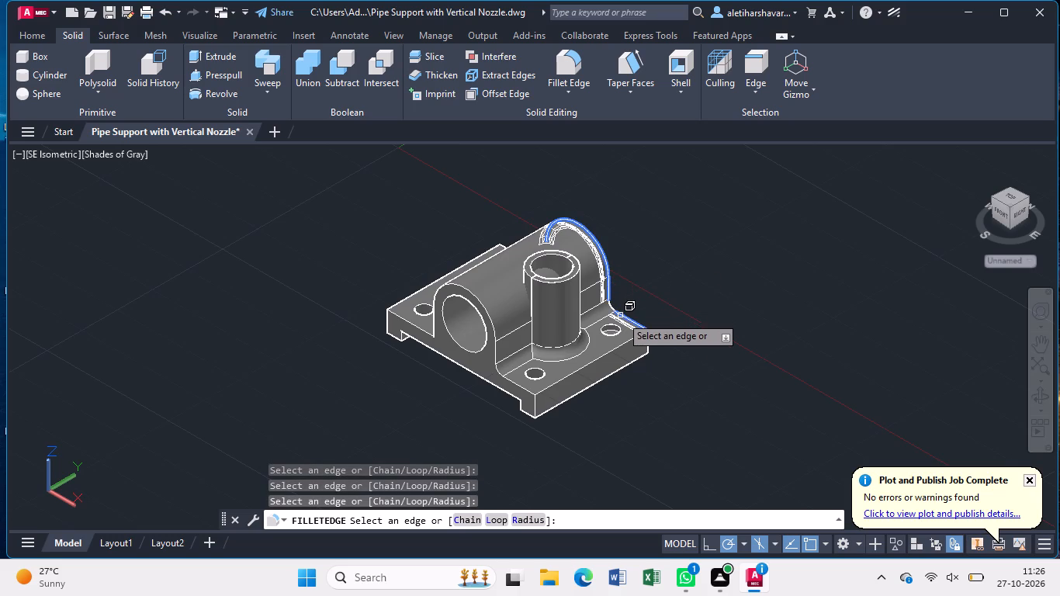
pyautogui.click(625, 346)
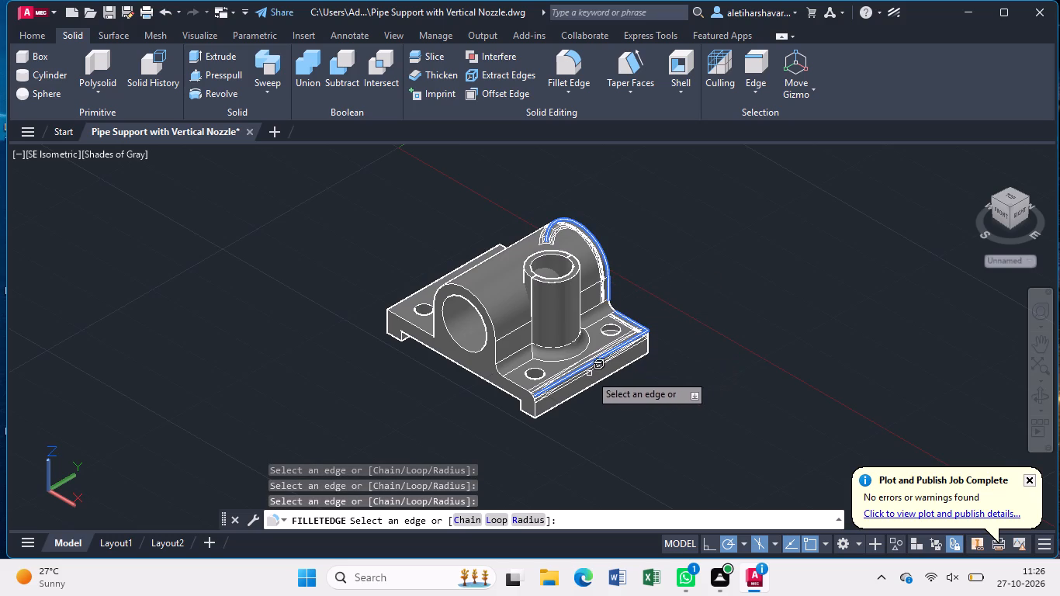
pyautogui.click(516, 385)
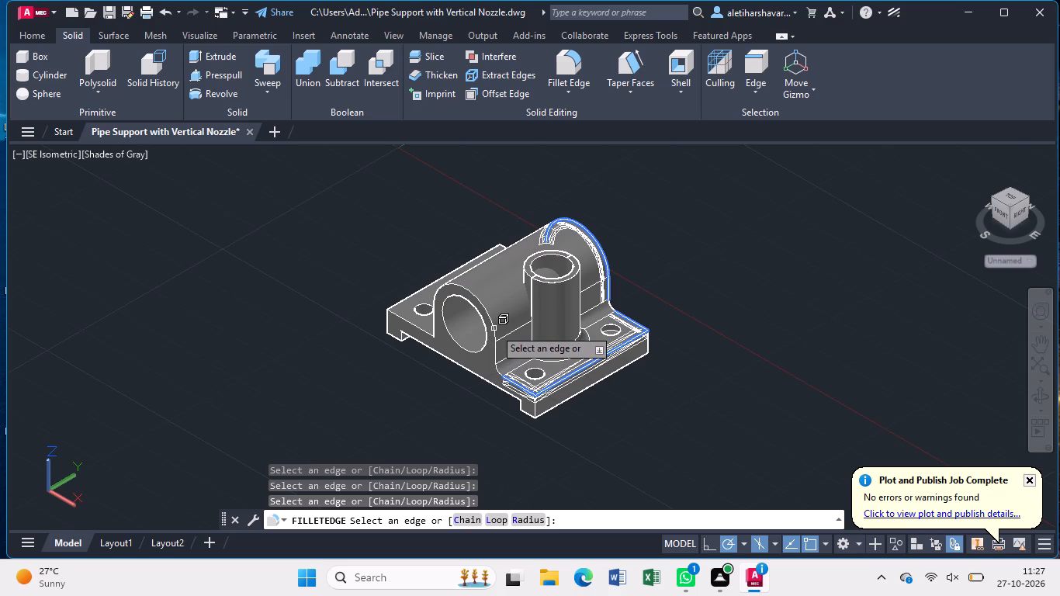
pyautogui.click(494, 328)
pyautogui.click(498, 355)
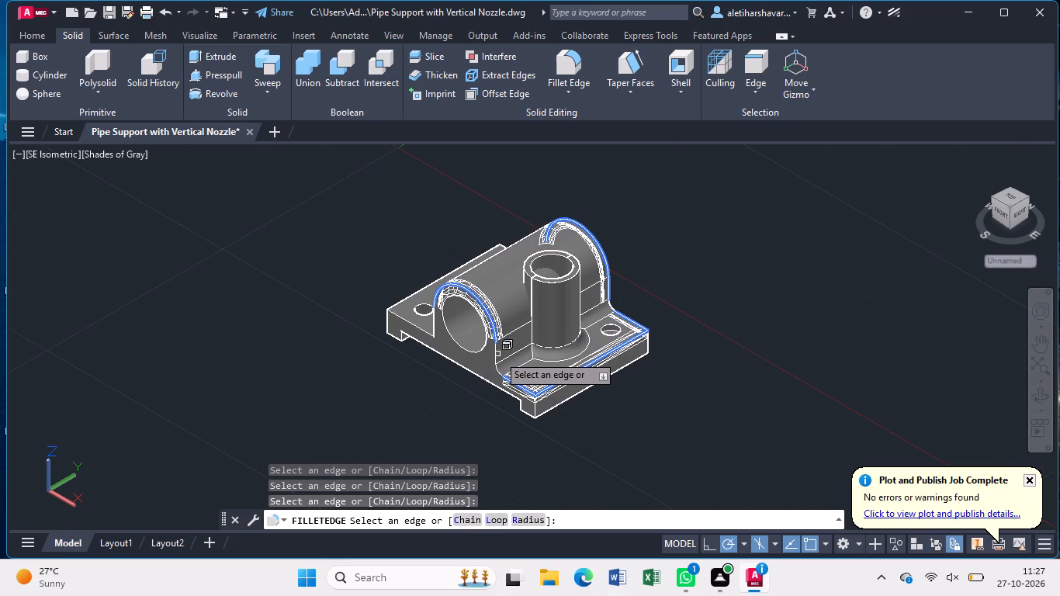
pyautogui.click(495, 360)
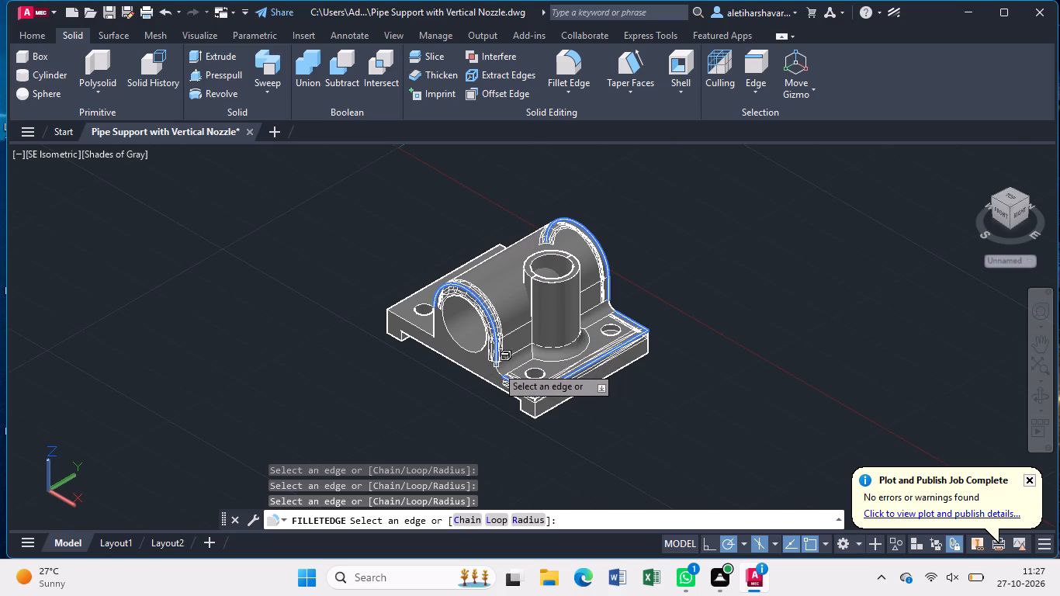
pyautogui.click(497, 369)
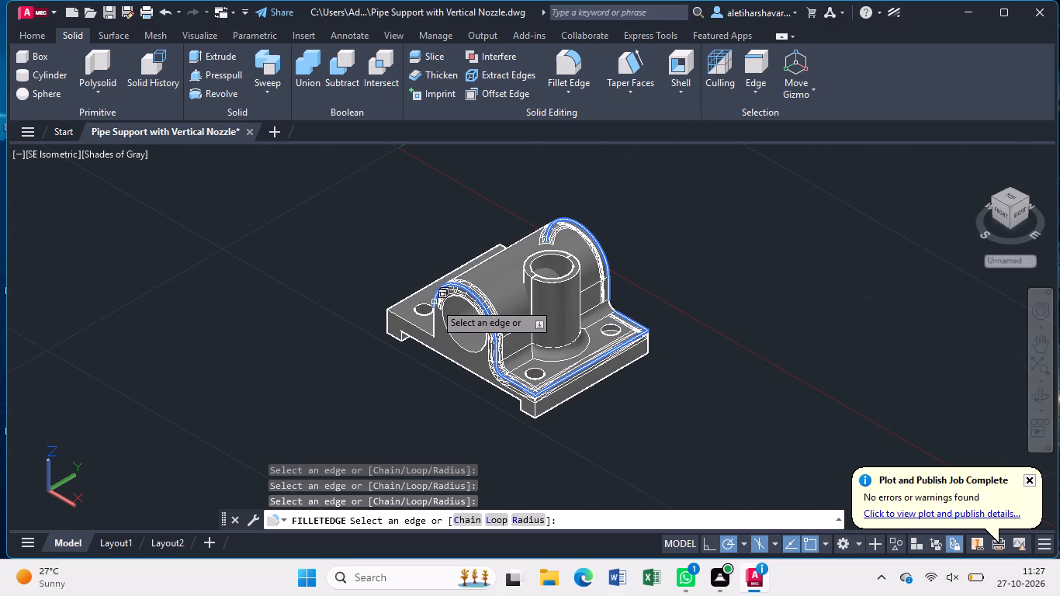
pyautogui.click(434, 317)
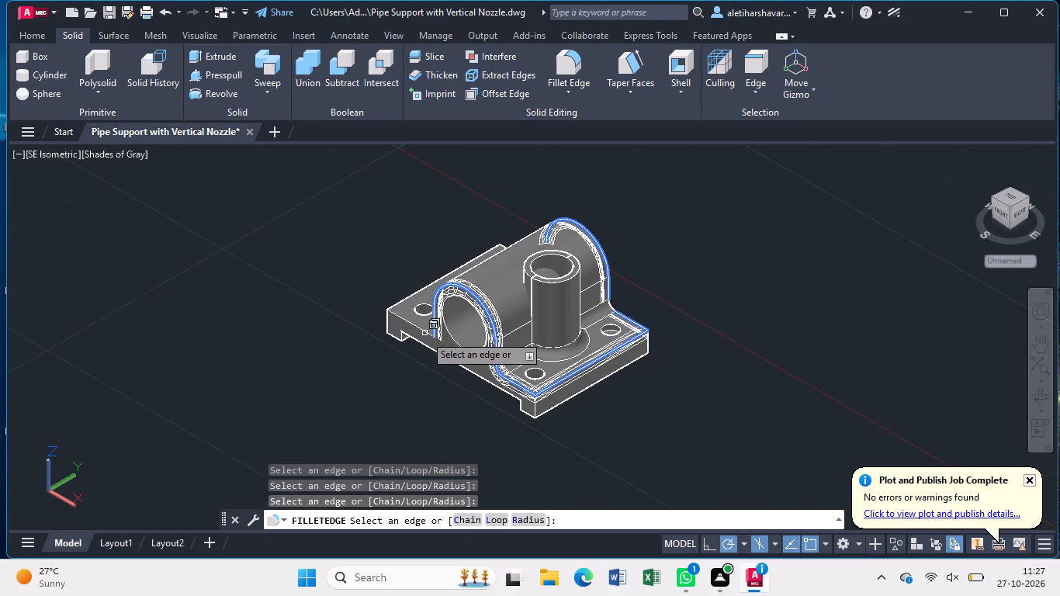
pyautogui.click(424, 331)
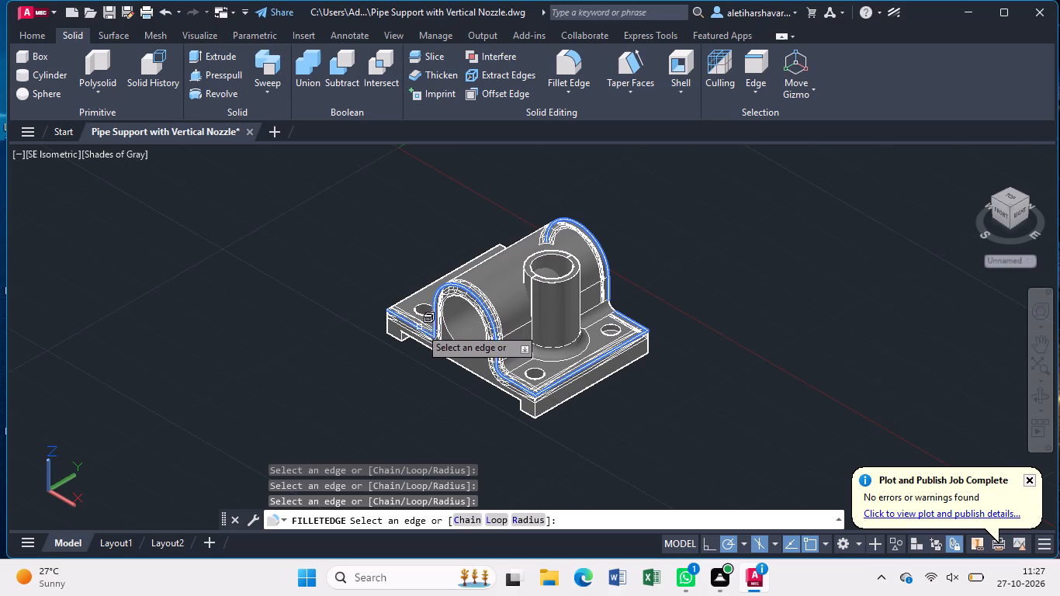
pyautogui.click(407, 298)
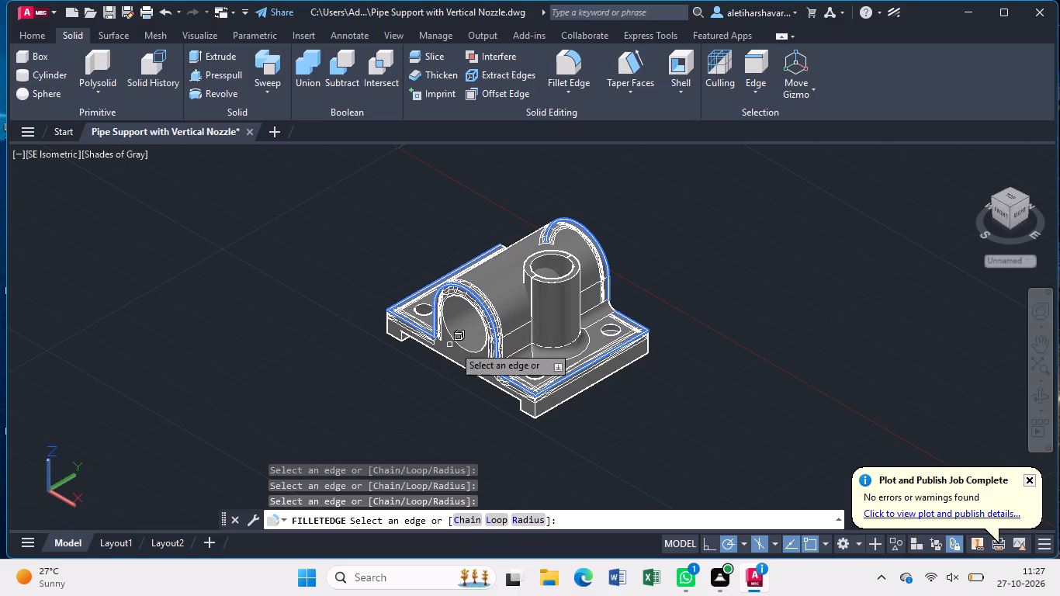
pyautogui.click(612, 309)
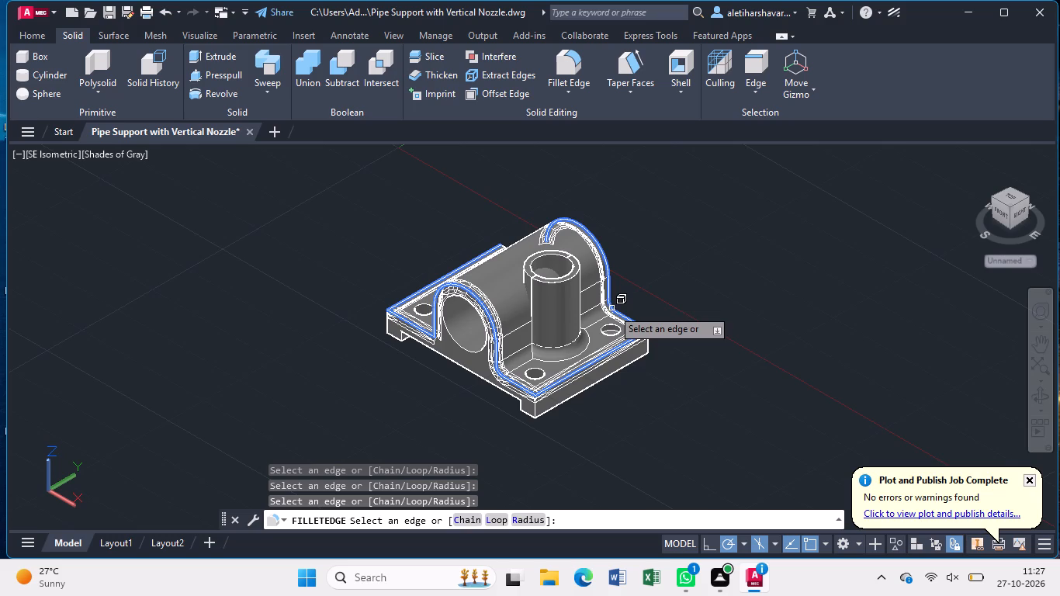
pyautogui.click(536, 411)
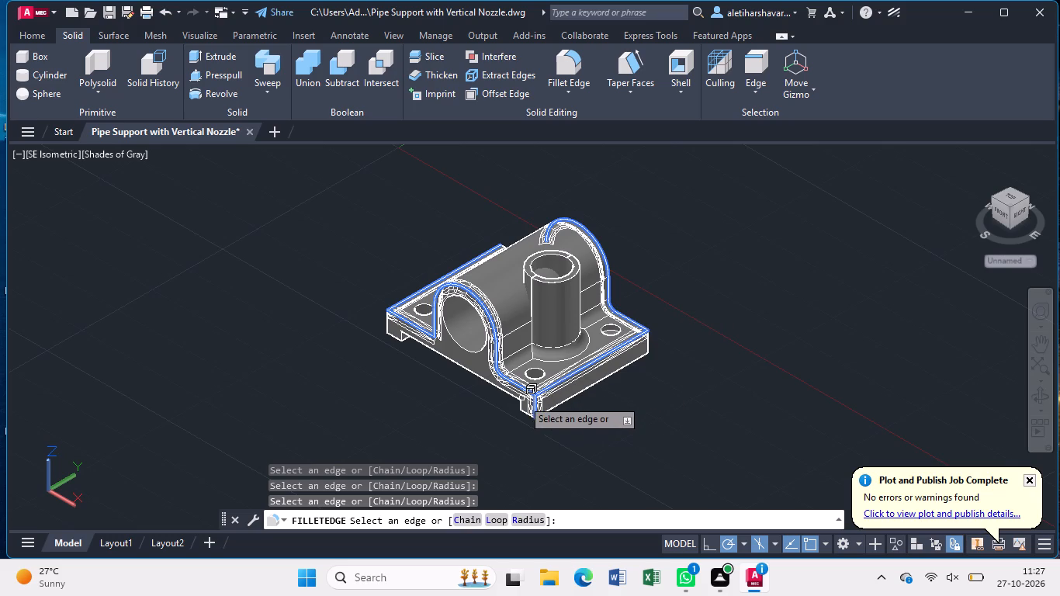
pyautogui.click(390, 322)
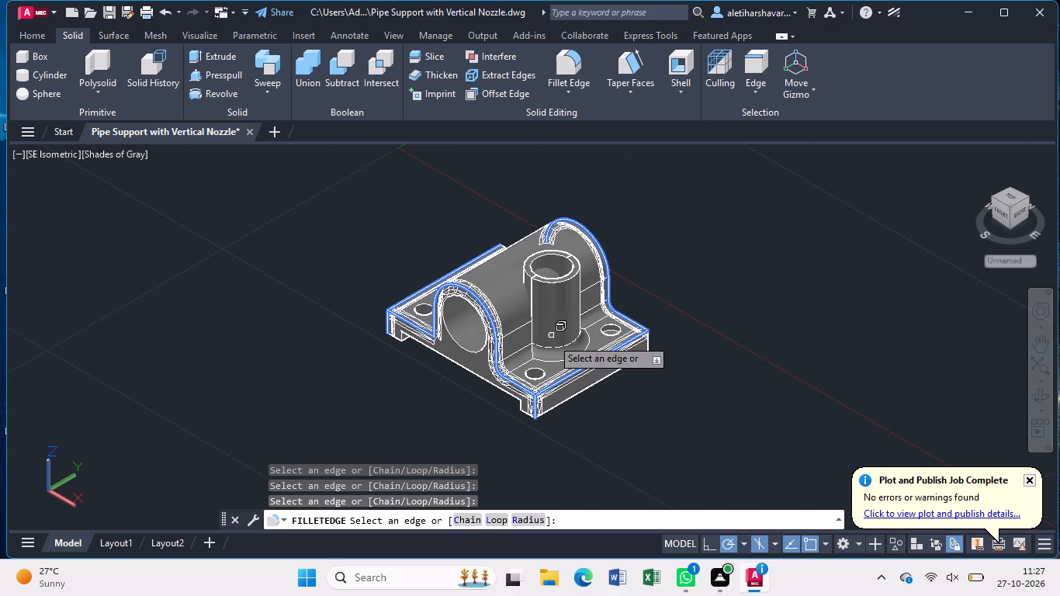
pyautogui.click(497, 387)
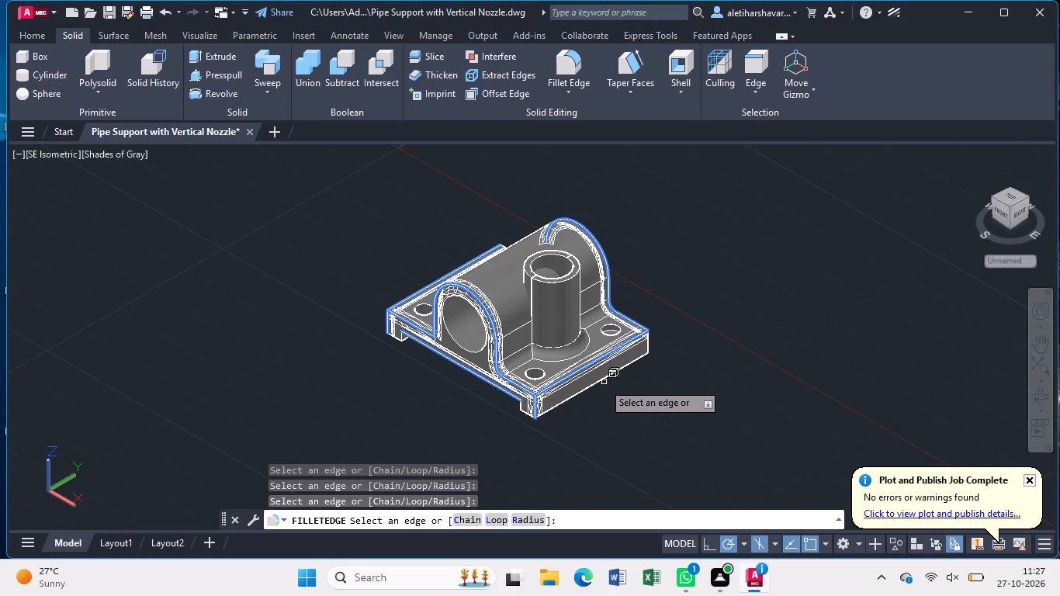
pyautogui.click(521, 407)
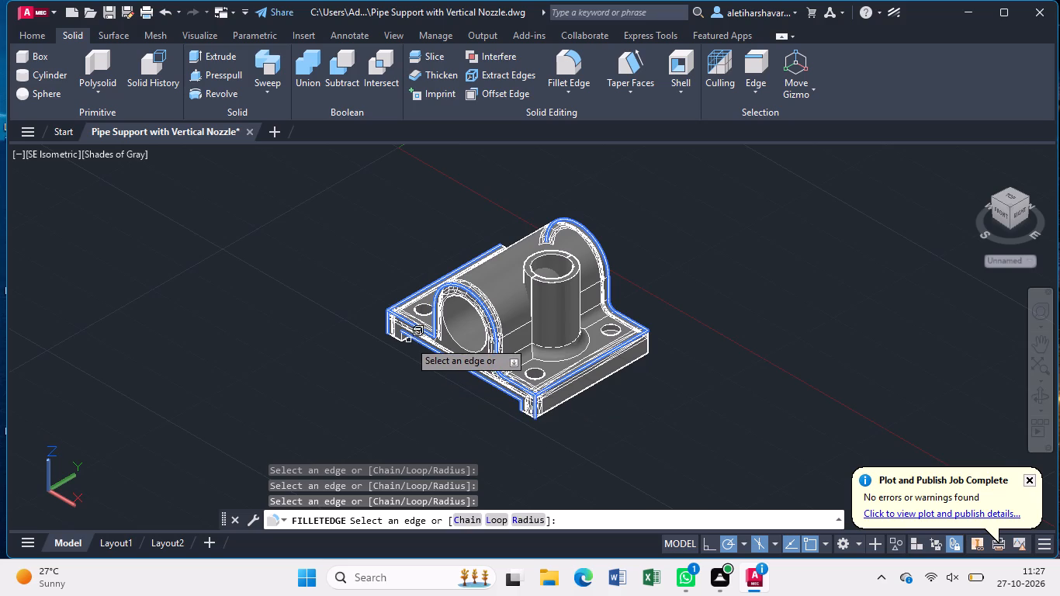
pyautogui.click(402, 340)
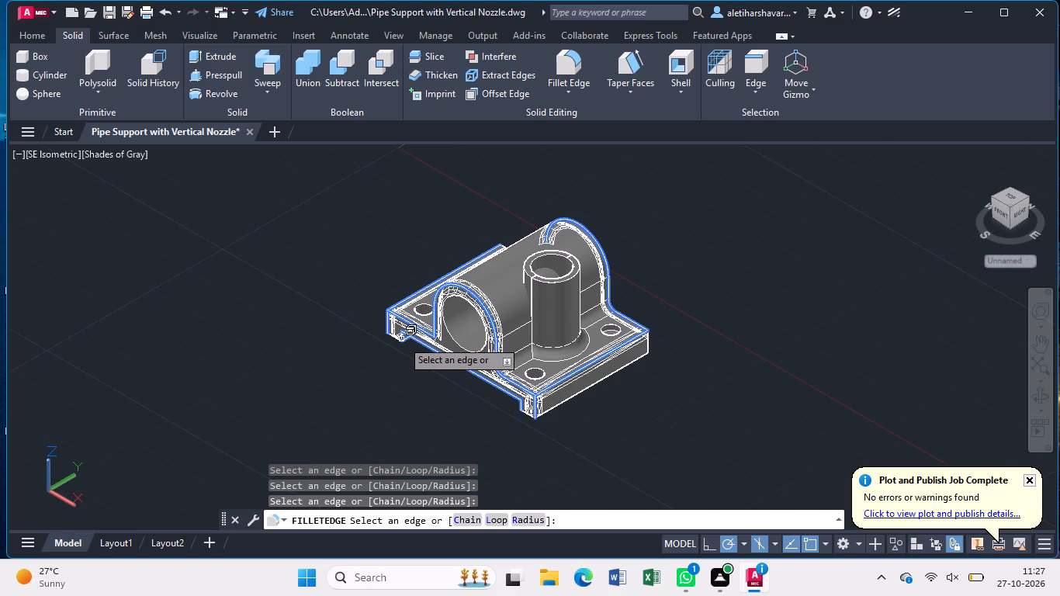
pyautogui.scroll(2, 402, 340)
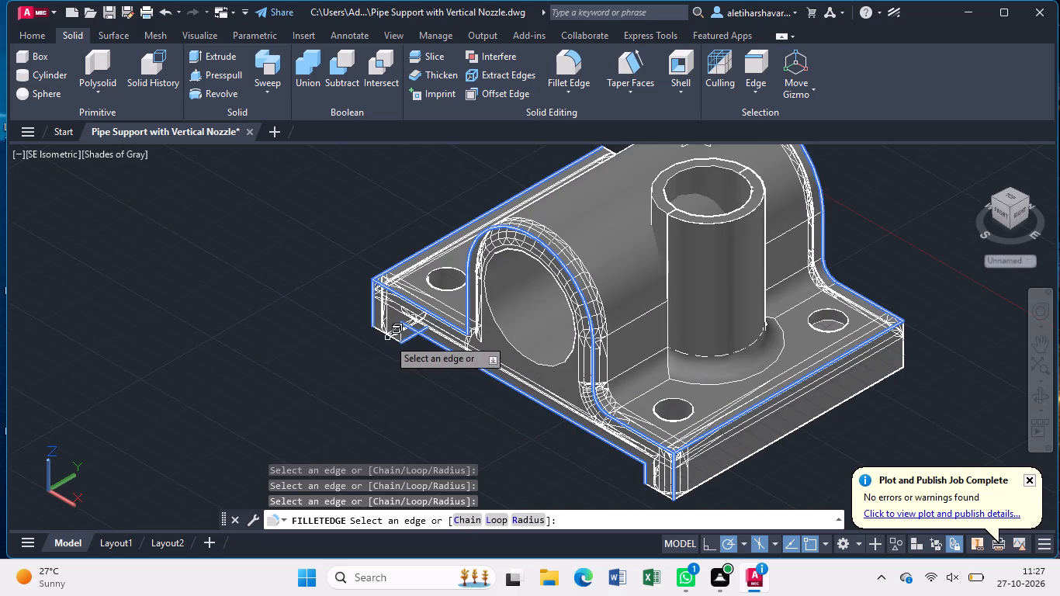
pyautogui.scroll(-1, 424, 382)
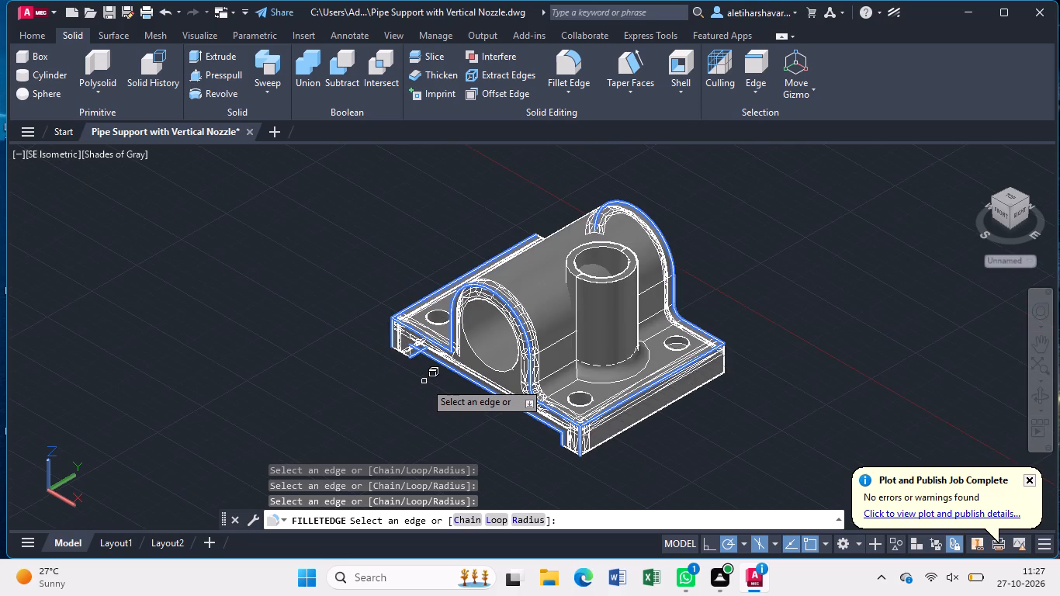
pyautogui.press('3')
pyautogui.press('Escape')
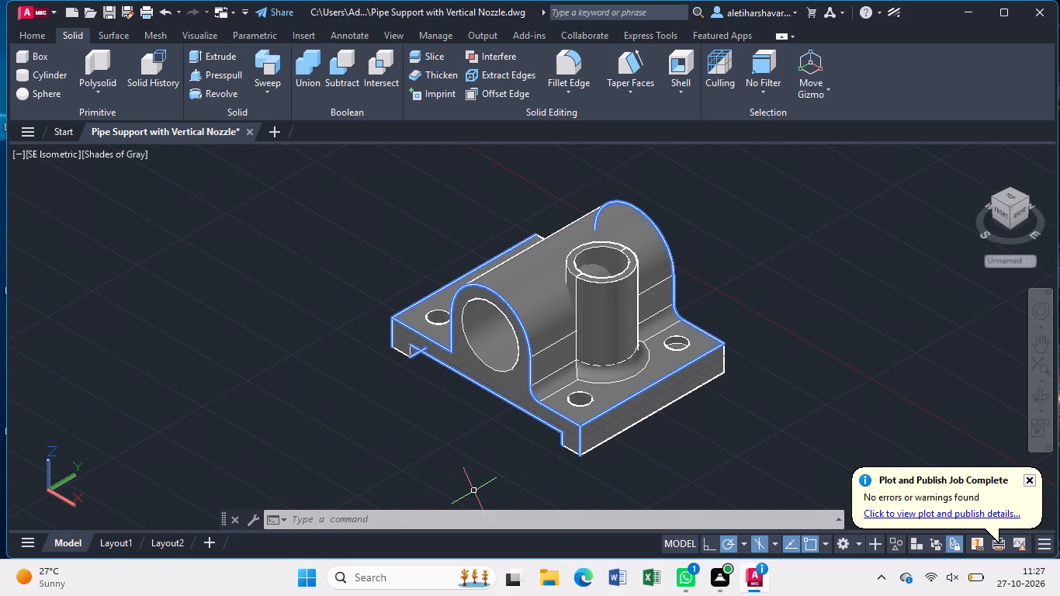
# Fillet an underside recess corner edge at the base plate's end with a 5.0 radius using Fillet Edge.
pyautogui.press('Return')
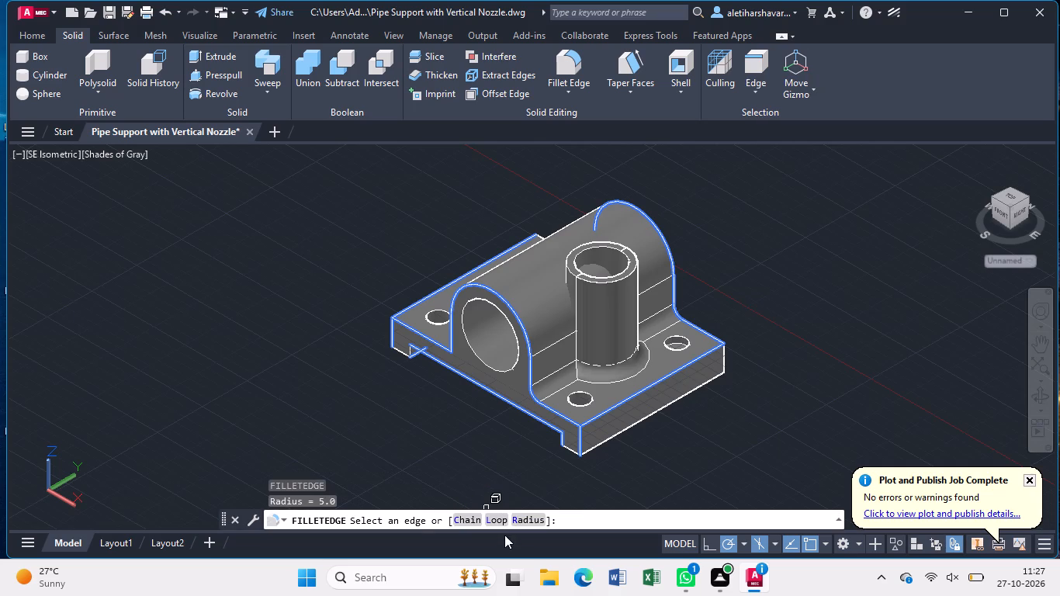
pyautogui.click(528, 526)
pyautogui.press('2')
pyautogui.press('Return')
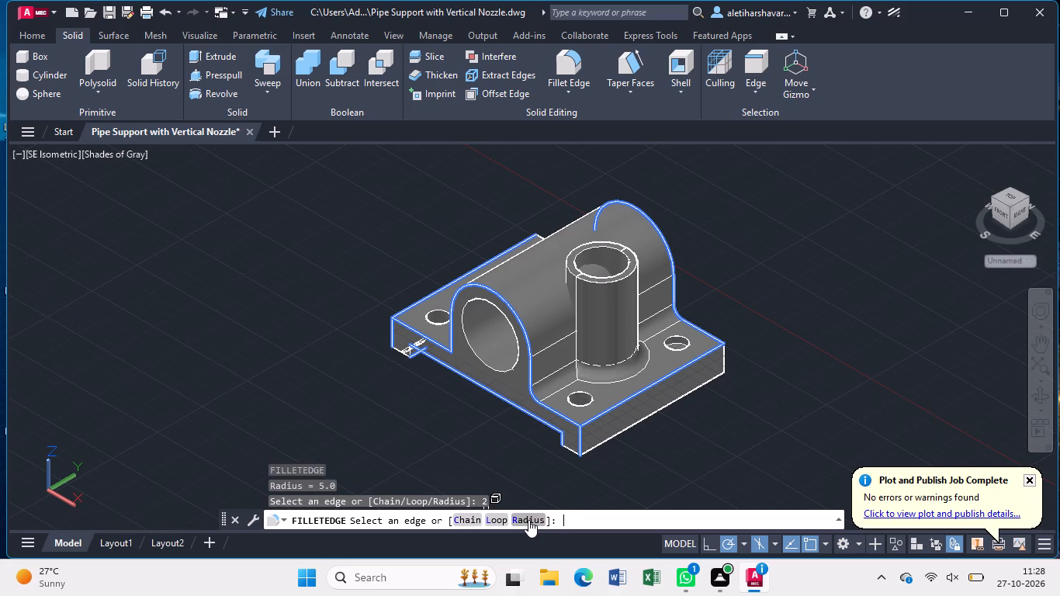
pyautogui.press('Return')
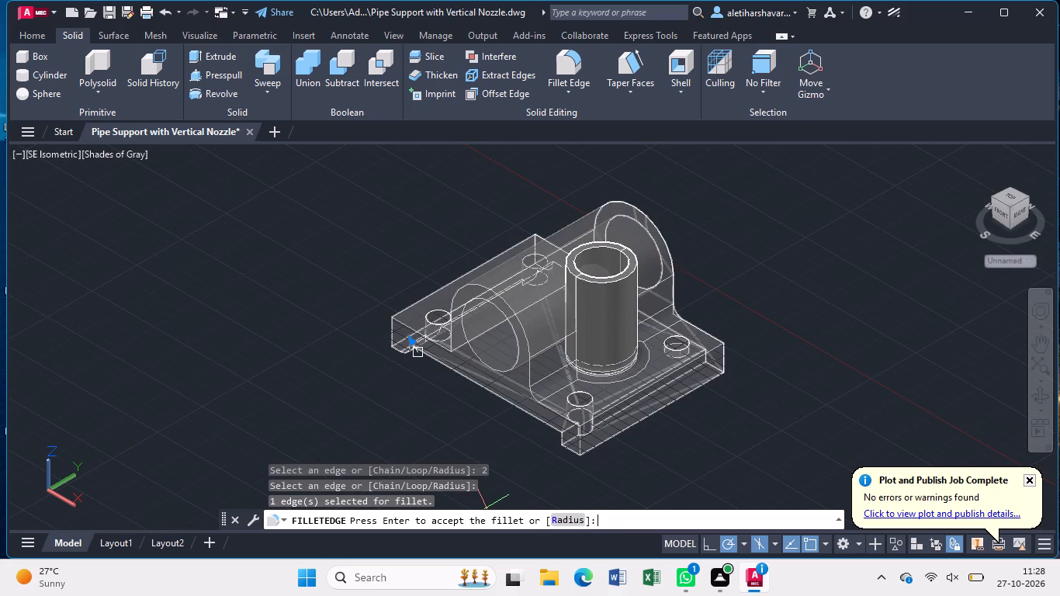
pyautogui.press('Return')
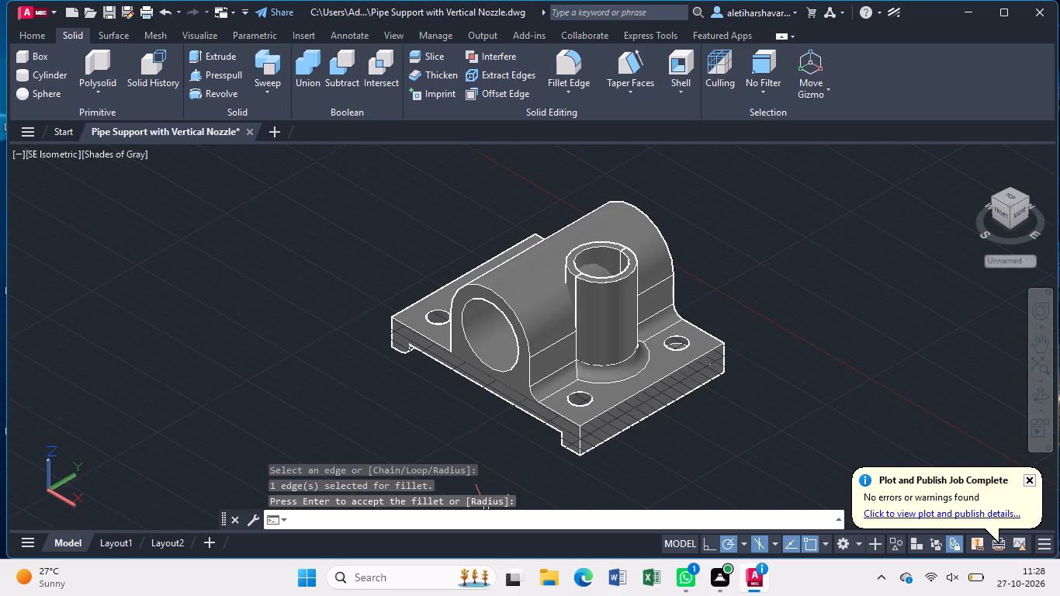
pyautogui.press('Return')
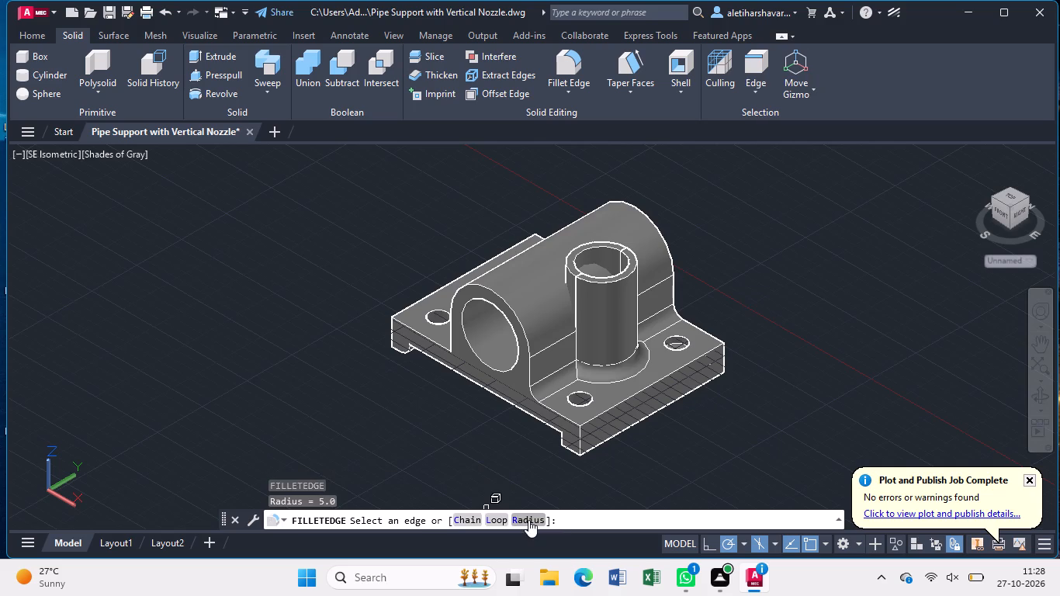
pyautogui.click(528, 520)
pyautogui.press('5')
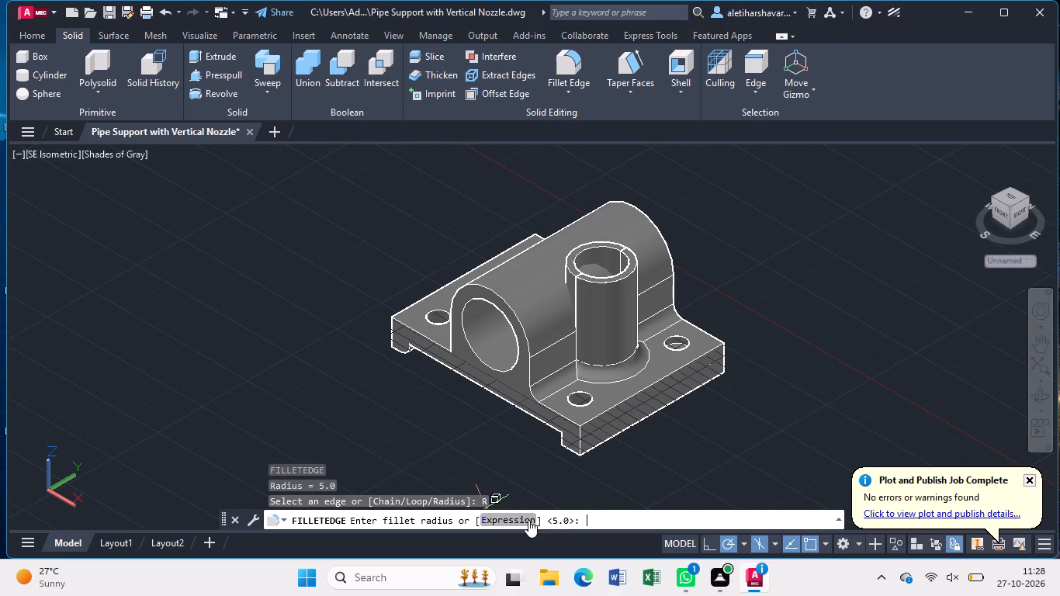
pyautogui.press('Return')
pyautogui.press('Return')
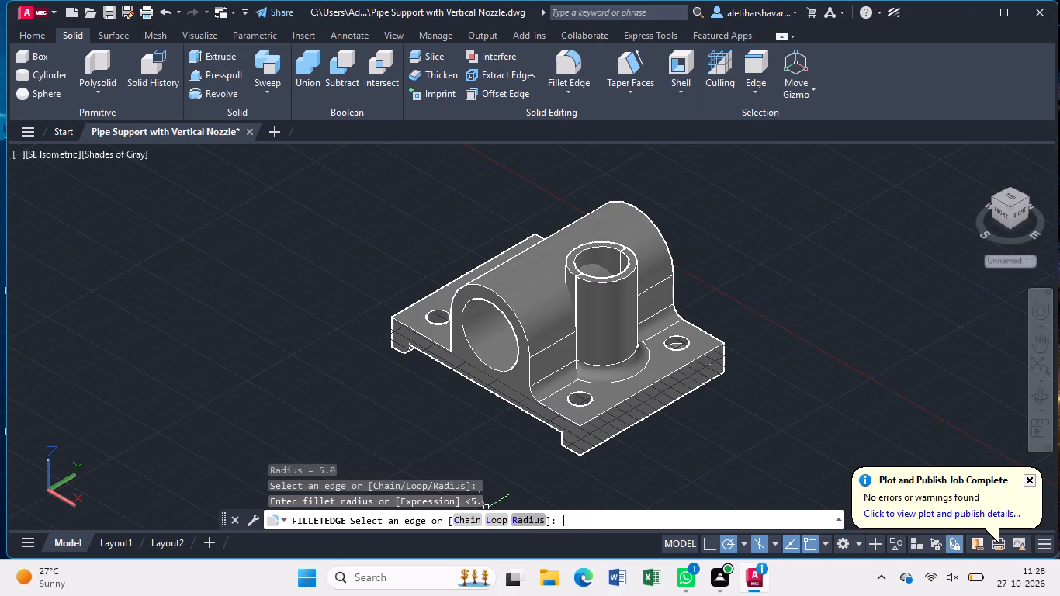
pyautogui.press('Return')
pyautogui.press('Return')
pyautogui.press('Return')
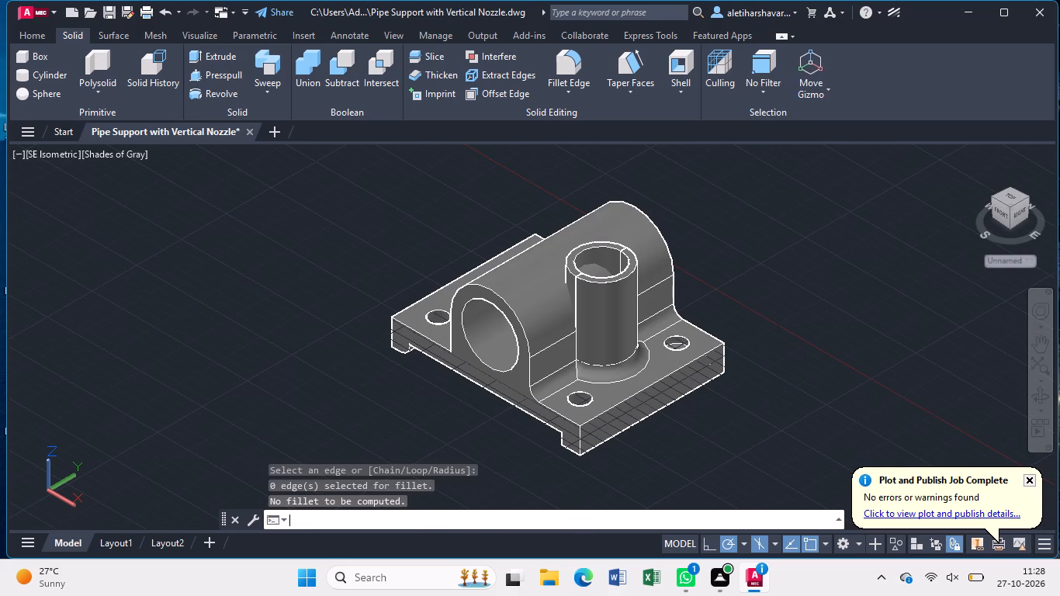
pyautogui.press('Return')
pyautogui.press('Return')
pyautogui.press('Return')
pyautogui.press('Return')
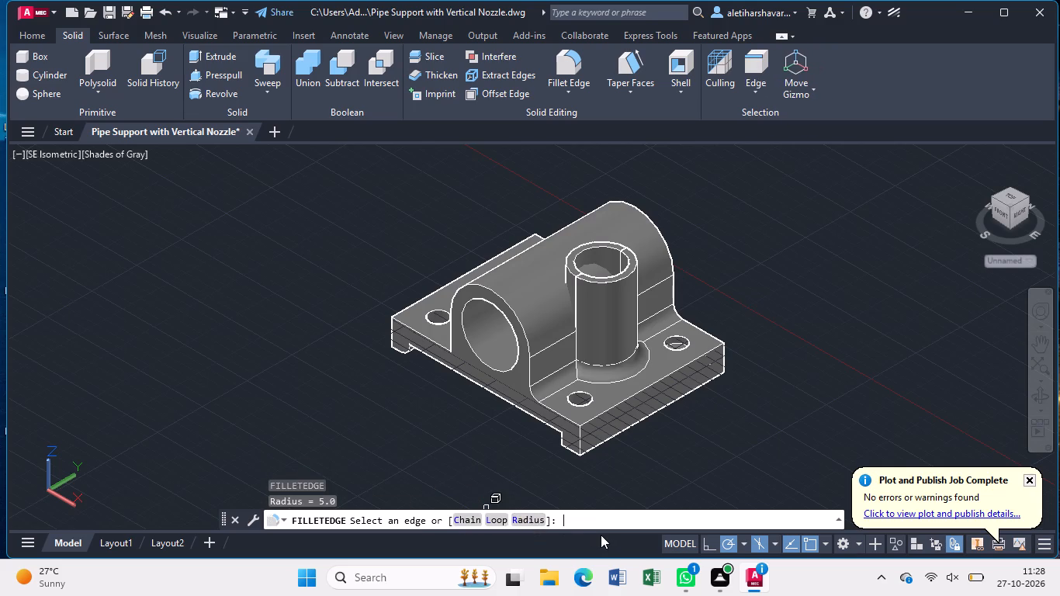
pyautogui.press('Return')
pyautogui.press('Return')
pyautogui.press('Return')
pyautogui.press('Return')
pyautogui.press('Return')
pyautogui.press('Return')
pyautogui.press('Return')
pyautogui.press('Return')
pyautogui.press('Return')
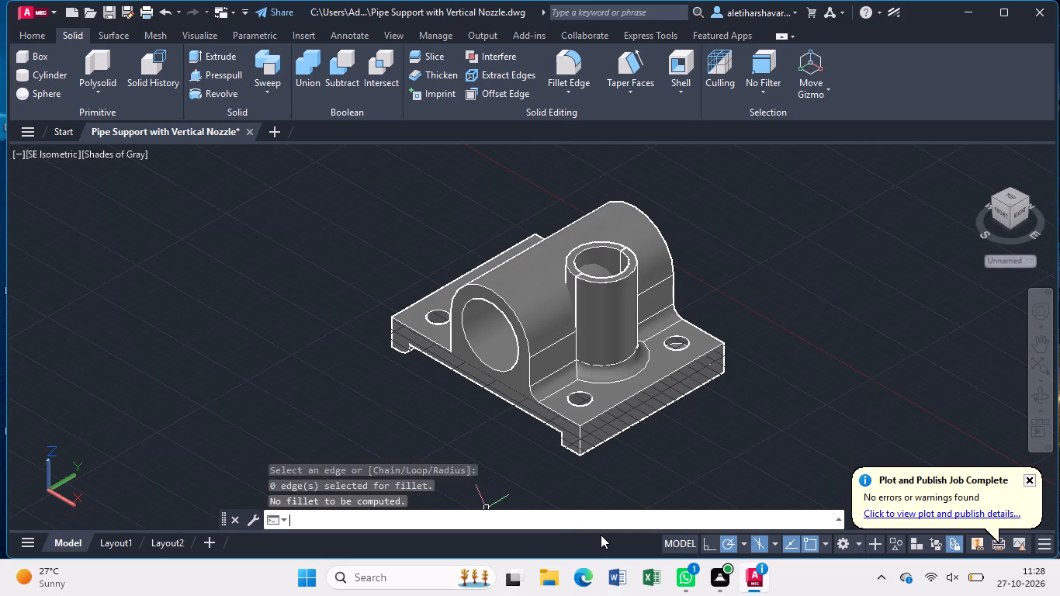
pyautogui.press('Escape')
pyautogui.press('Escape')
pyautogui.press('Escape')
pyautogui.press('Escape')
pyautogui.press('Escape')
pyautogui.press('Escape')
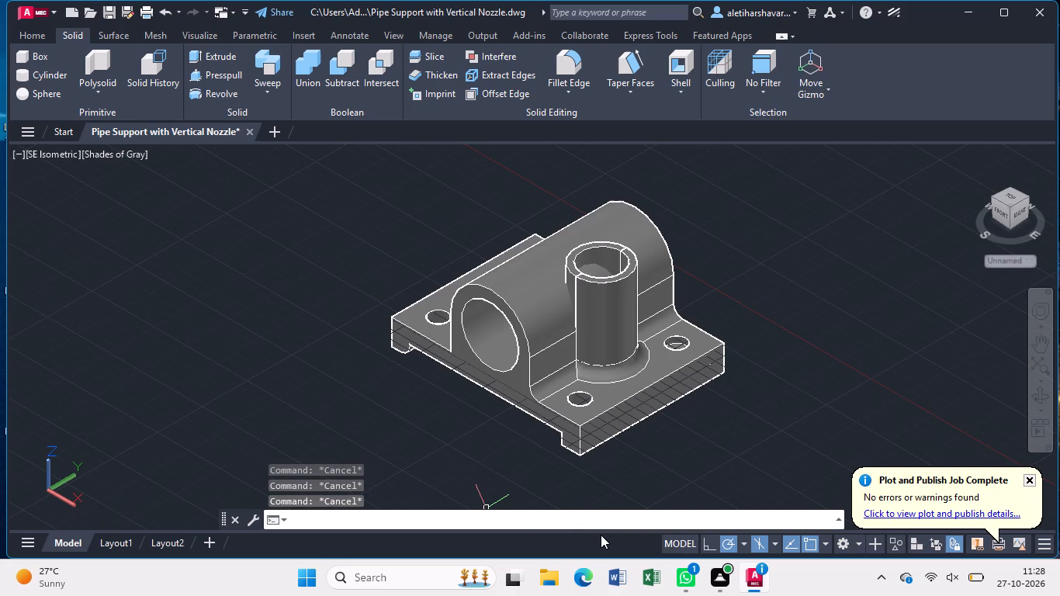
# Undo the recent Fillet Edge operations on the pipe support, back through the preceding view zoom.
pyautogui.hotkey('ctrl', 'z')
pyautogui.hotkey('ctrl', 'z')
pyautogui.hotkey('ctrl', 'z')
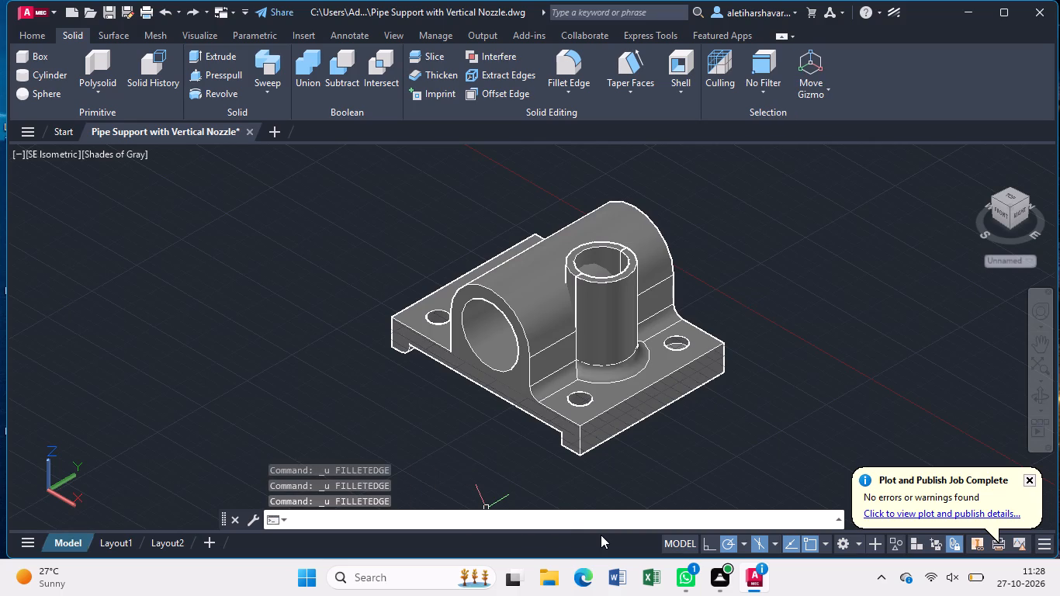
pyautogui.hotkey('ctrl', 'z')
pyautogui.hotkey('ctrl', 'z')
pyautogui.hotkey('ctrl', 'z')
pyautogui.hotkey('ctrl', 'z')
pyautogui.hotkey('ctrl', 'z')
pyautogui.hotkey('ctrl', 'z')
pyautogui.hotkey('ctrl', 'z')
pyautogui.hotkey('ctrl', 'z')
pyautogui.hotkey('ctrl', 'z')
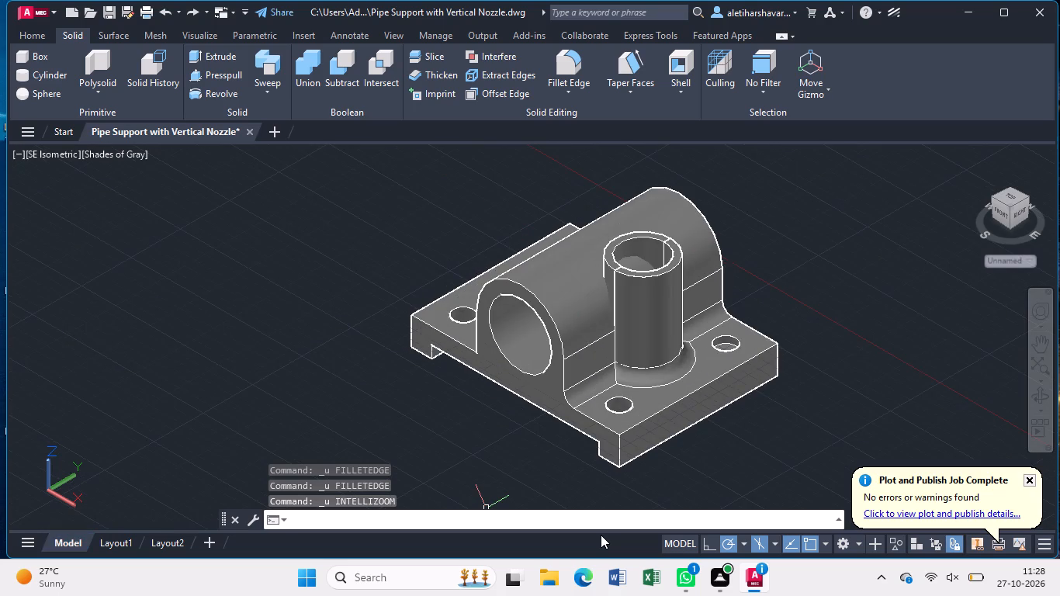
# Turn off command log file recording with the LOGFILEOFF command.
pyautogui.write('LO')
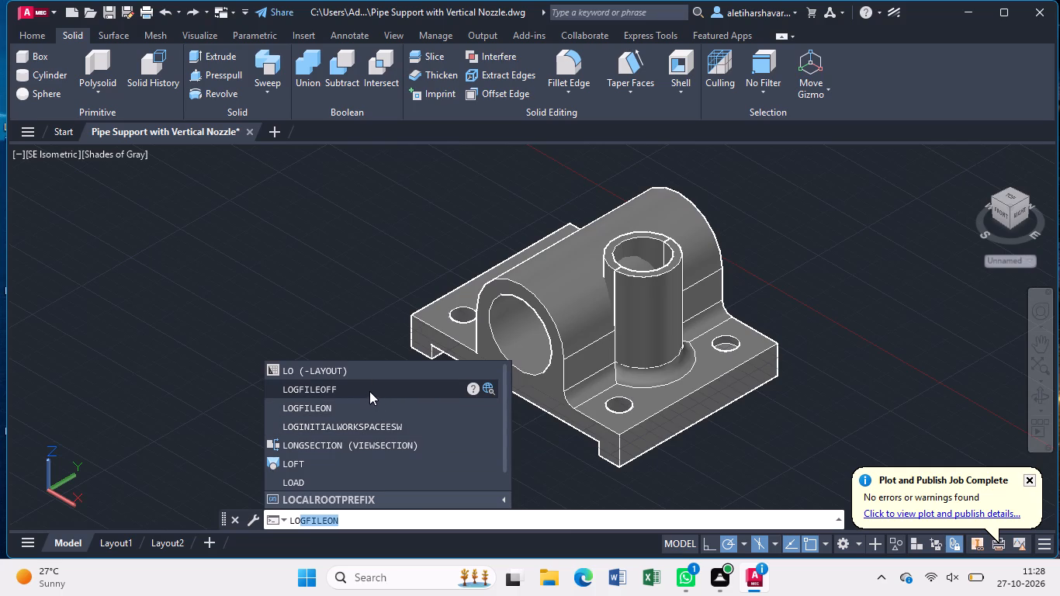
pyautogui.click(367, 389)
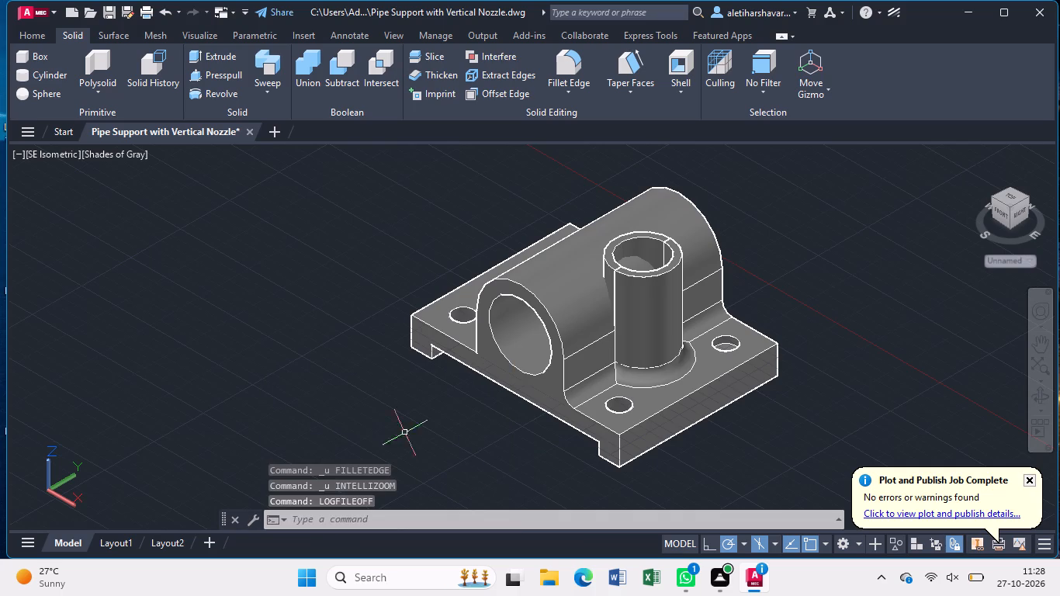